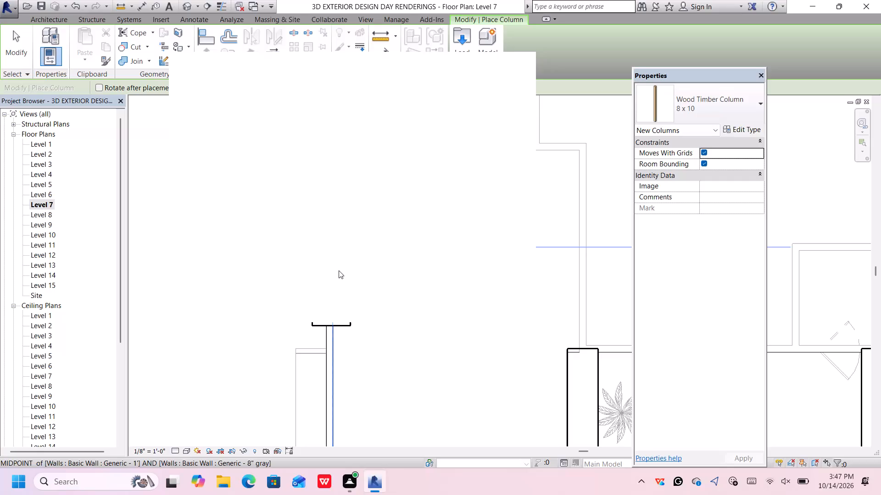
Place an 8 x 10 timber column inside the outer wall, directly against the upper short projecting wall on the lower-left wing.
left_click(516, 71)
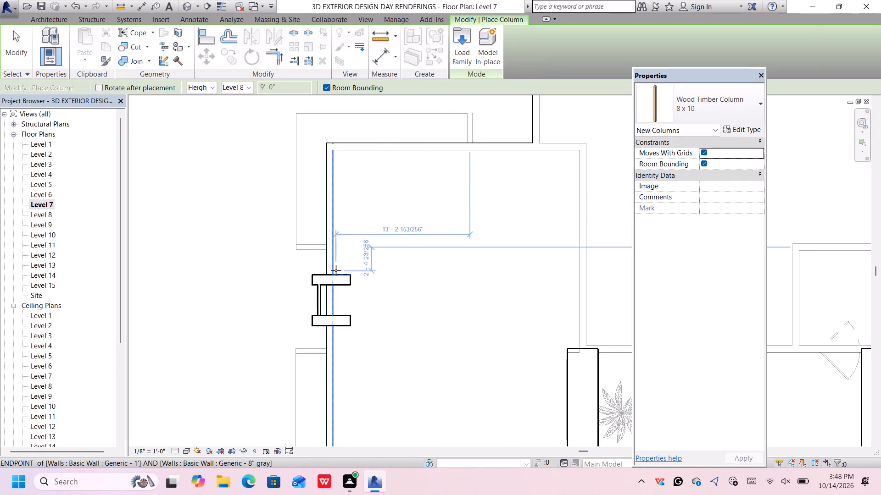
scroll(340, 269, "up", 2)
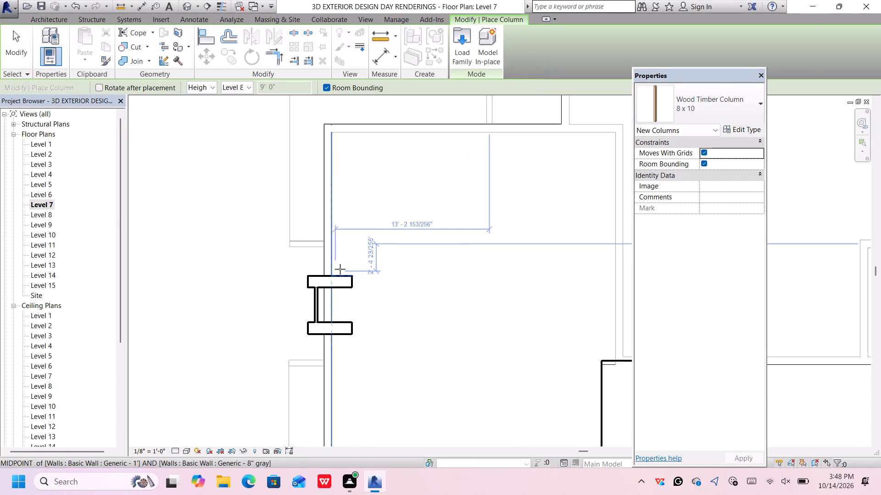
scroll(340, 269, "up", 3)
left_click(340, 270)
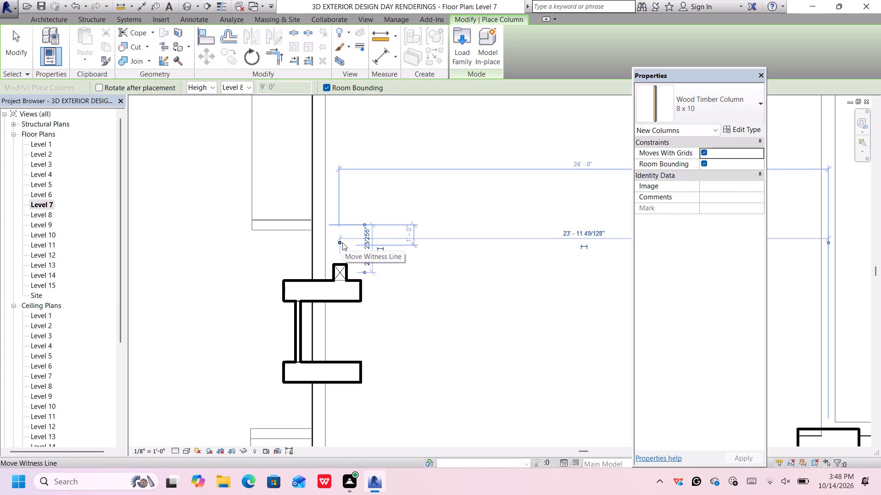
left_click(343, 242)
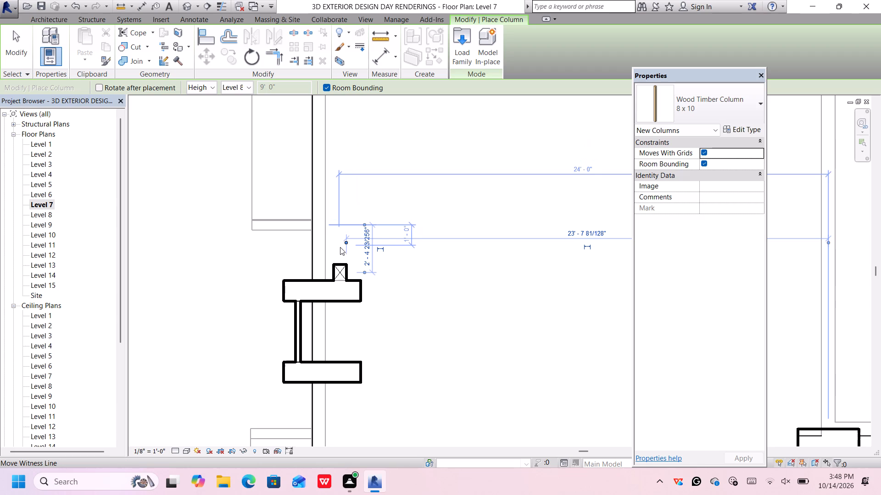
left_click(340, 245)
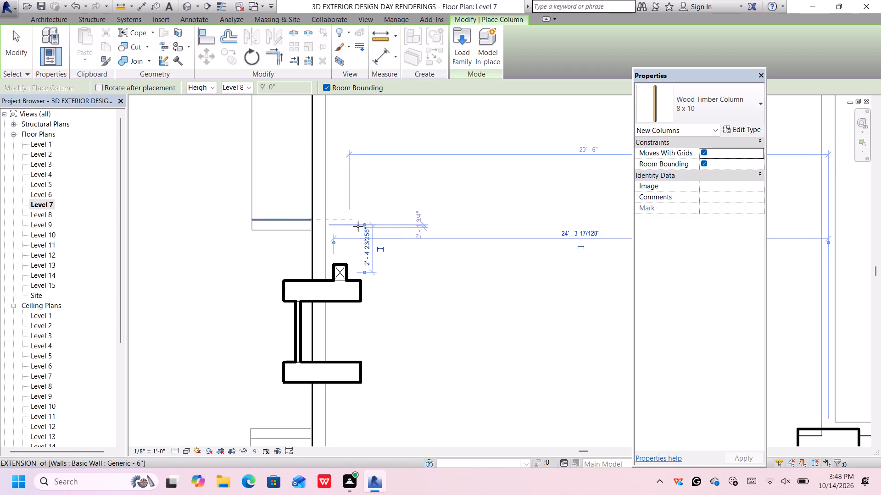
Place two 8 x 10 timber columns inside the wing's upper-left corner, aligned with the first column, 1'-6" and 2'-6" from the upper wall.
scroll(360, 225, "down", 6)
middle_click_drag(380, 206, 365, 269)
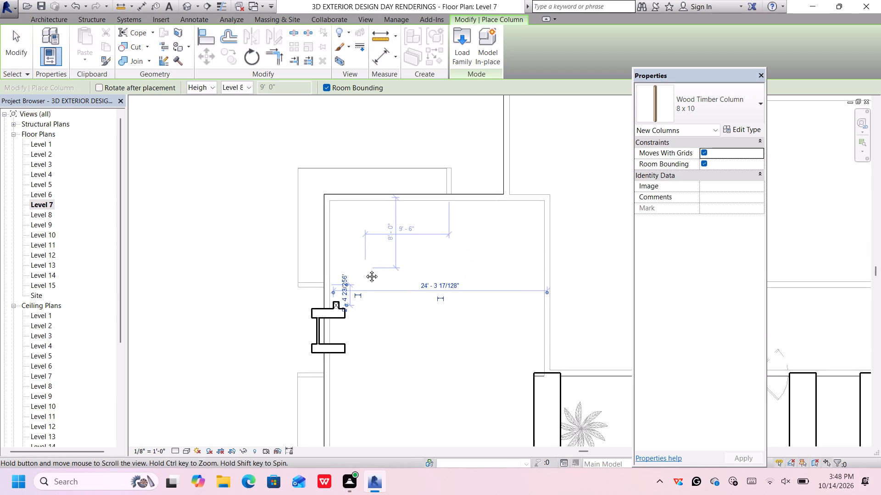
middle_click_drag(365, 269, 365, 269)
scroll(335, 290, "up", 2)
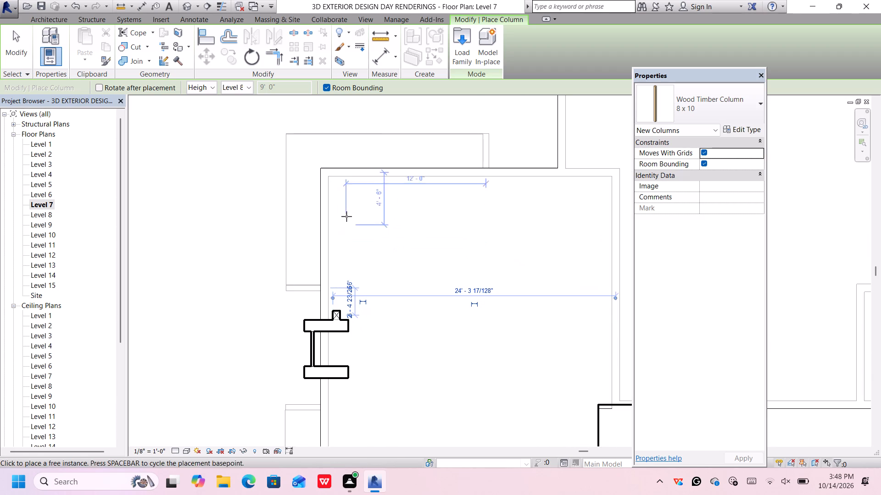
left_click(338, 189)
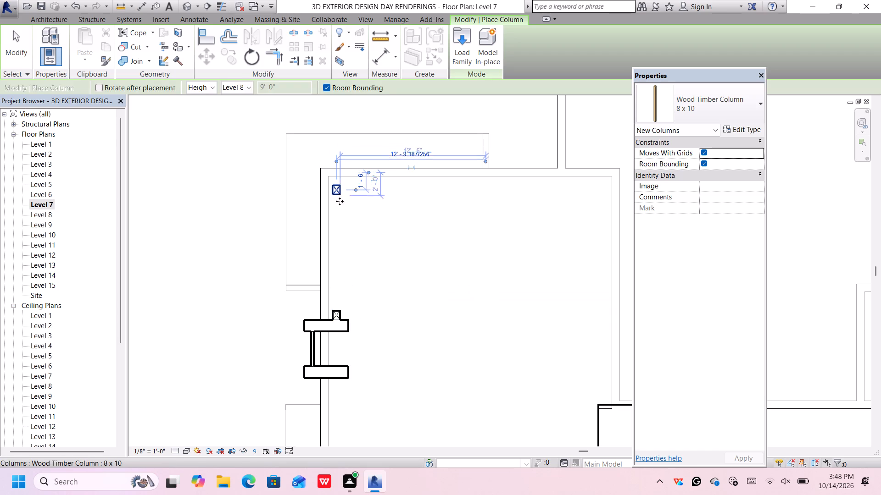
left_click(338, 203)
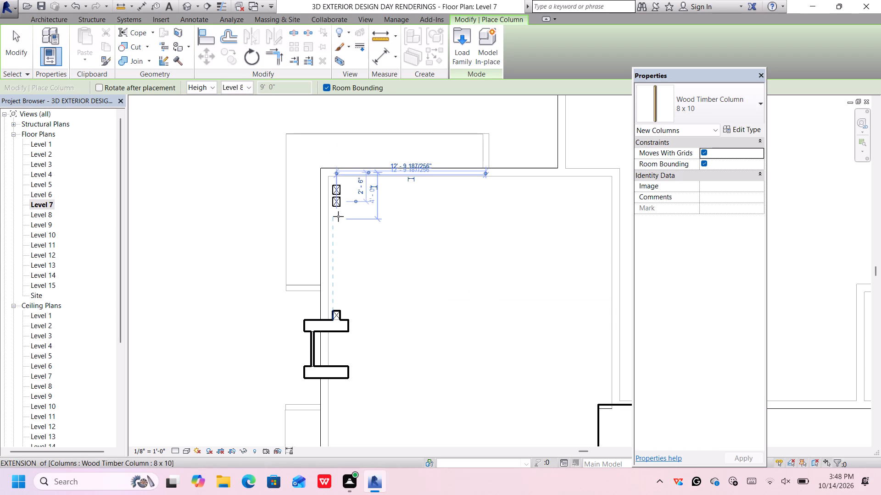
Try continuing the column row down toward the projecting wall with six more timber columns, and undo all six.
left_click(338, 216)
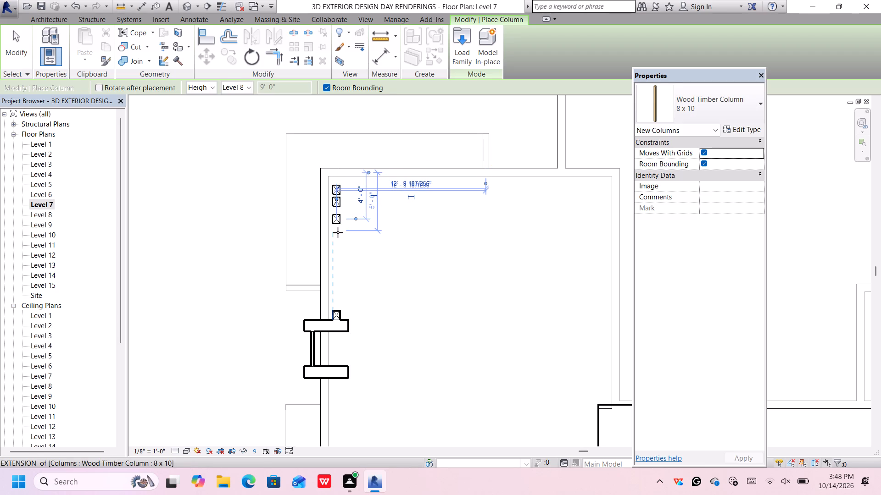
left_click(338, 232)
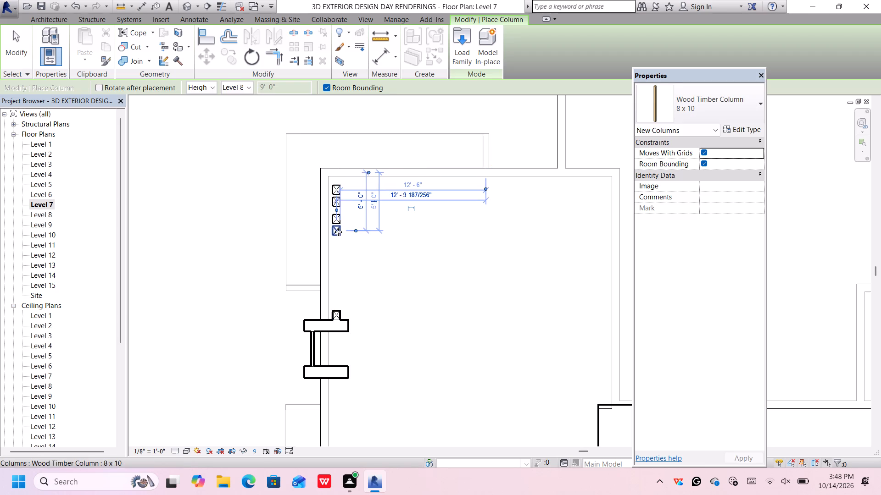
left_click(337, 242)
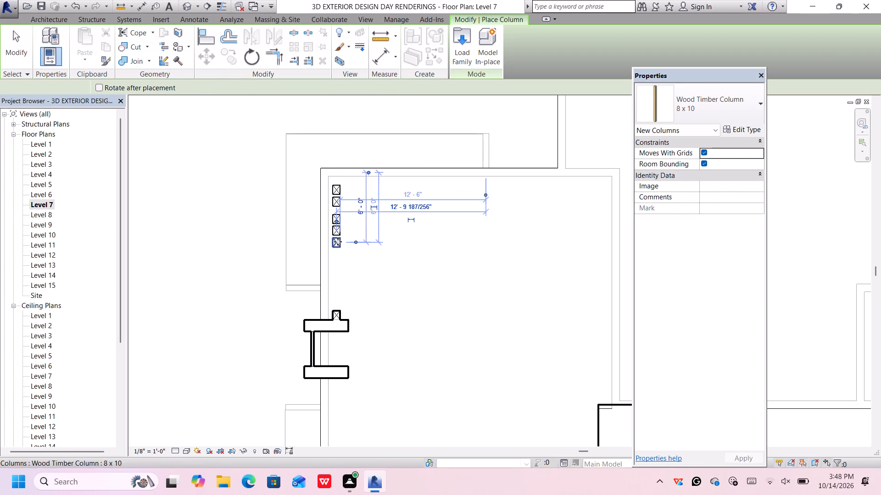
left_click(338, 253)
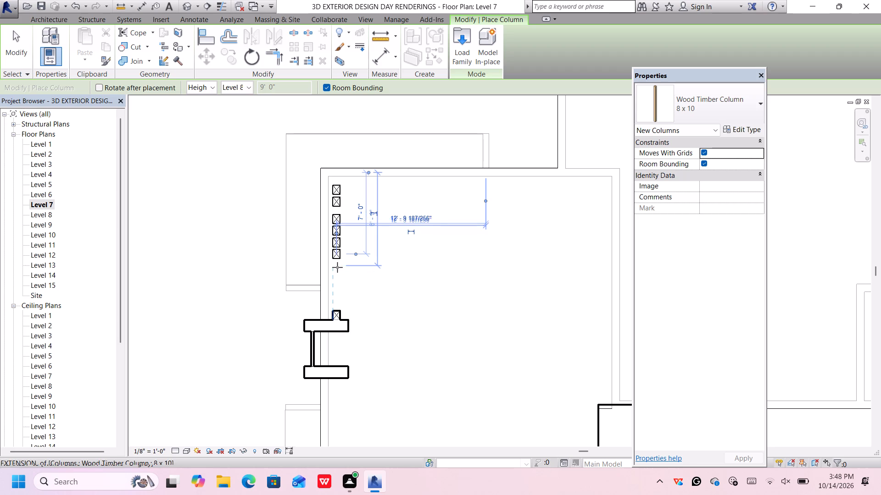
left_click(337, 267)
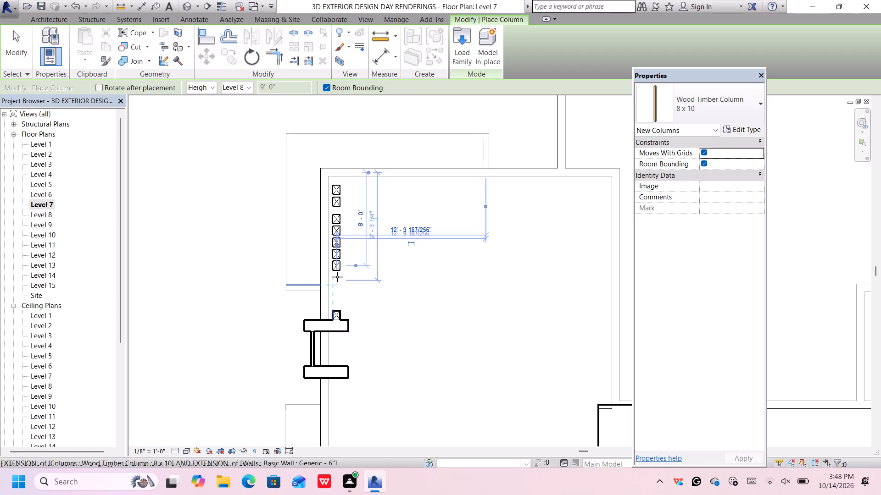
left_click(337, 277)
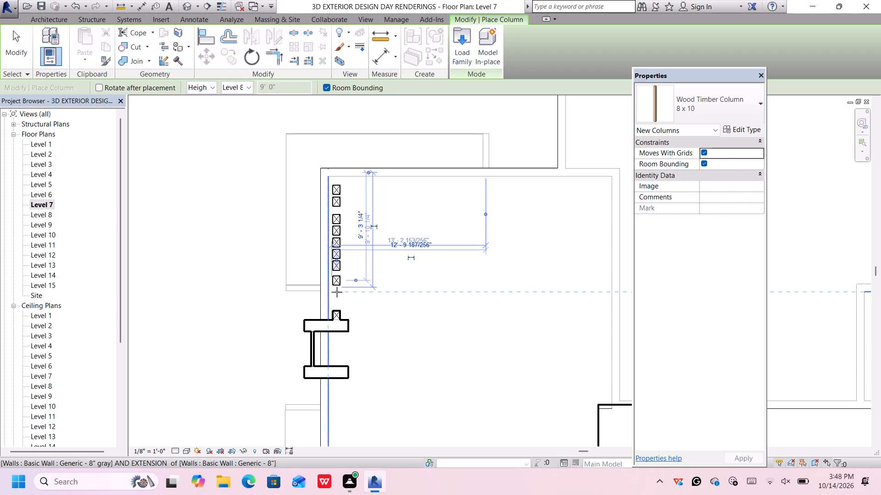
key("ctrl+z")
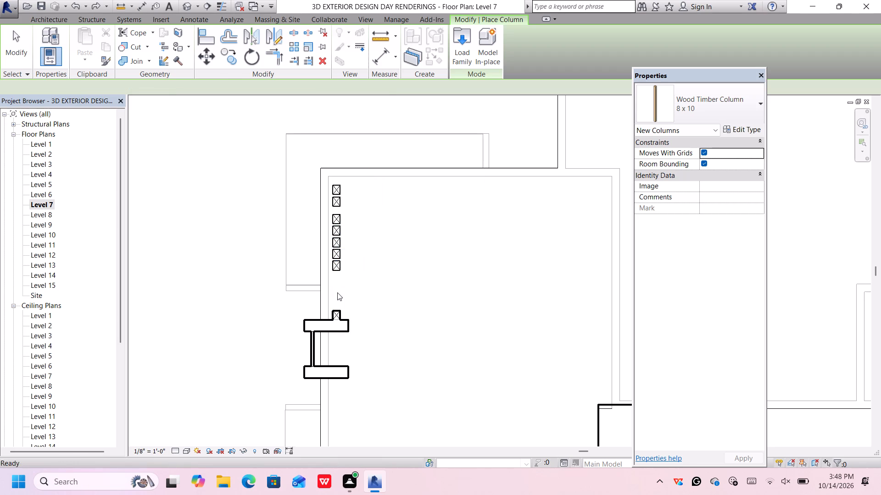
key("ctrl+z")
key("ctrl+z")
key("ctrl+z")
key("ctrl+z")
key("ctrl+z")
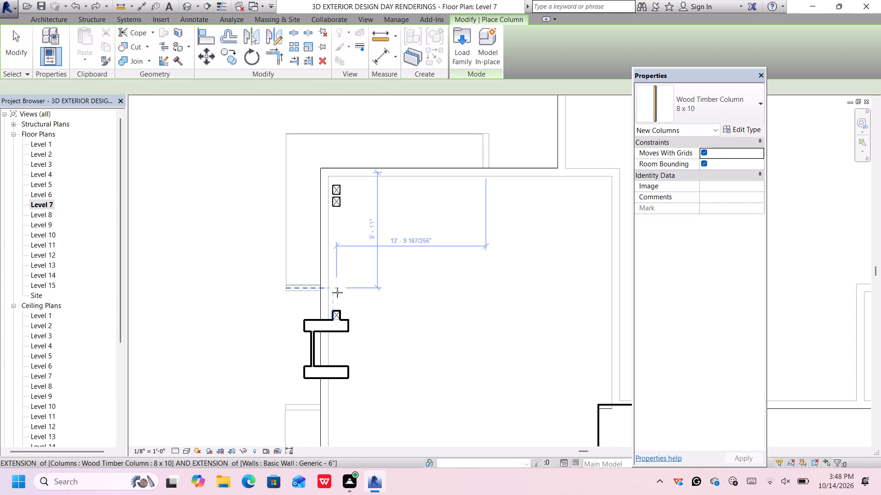
Continue the row with six 8 x 10 timber columns at 1' spacing, from 3'-6" to 8'-6" below the wing's upper wall.
left_click(338, 212)
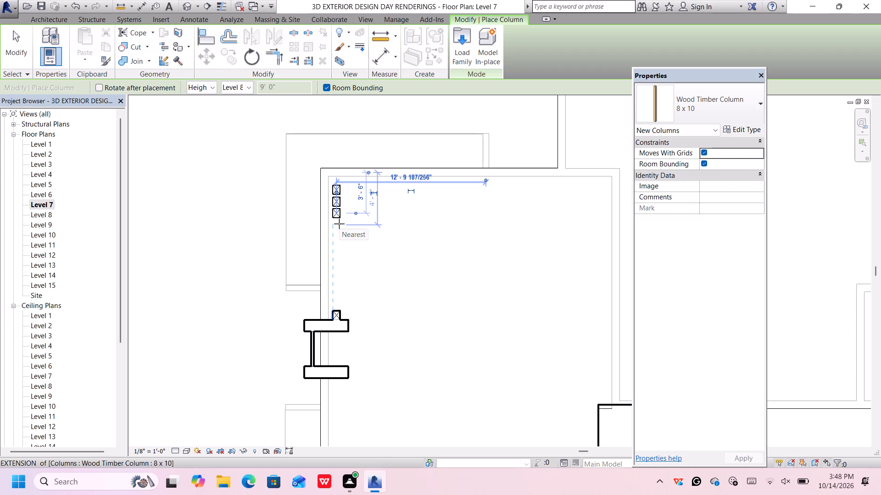
left_click(339, 224)
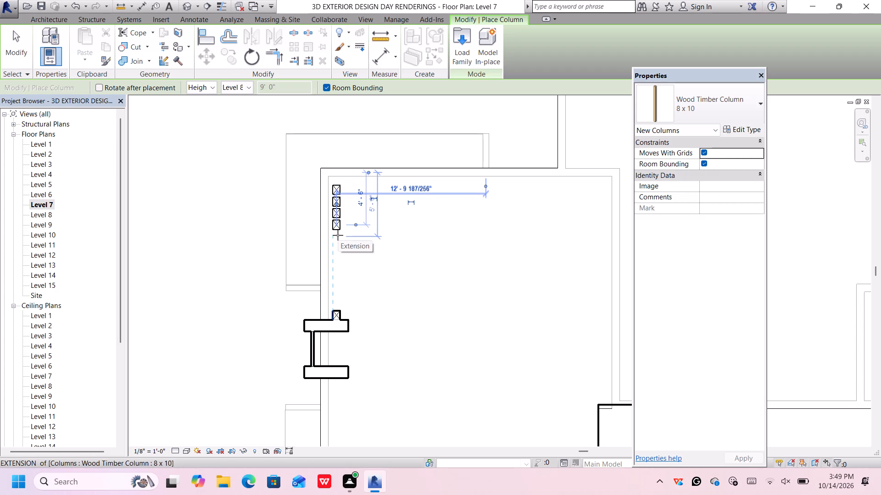
left_click(338, 235)
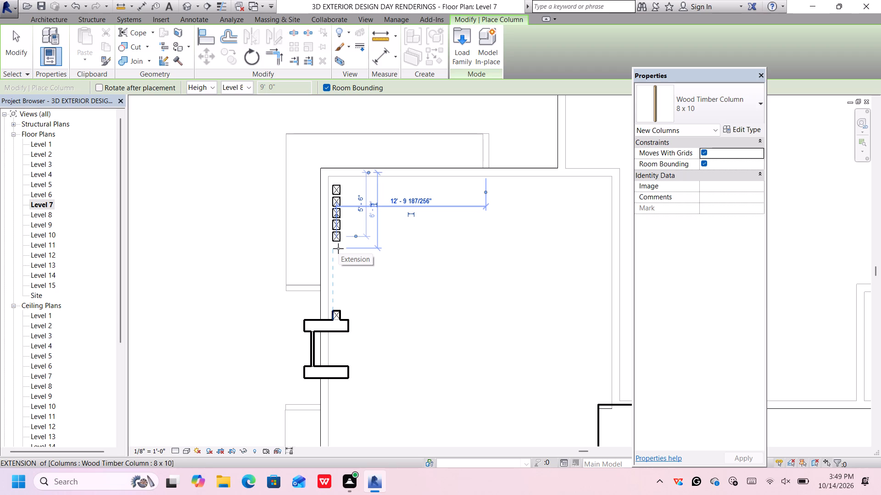
left_click(338, 247)
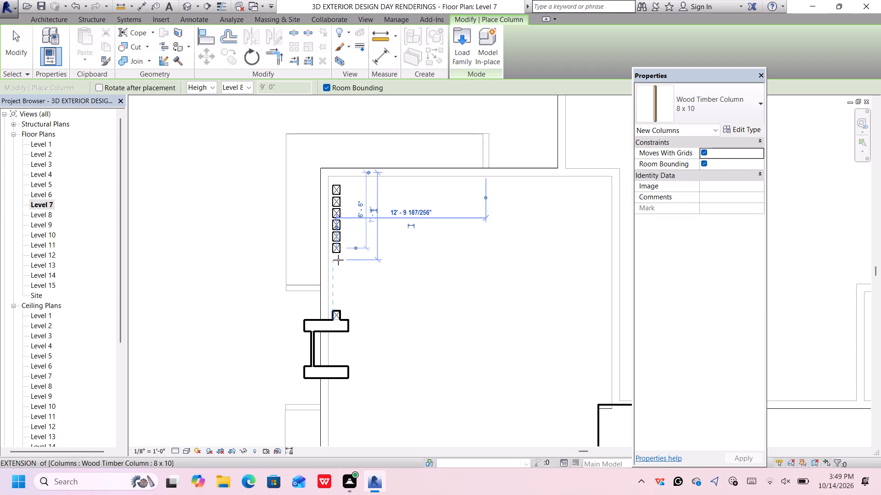
left_click(338, 260)
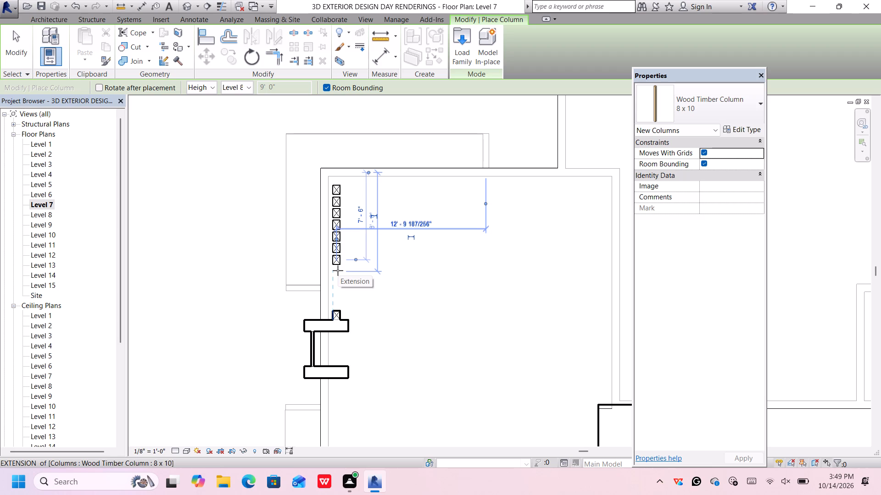
left_click(338, 270)
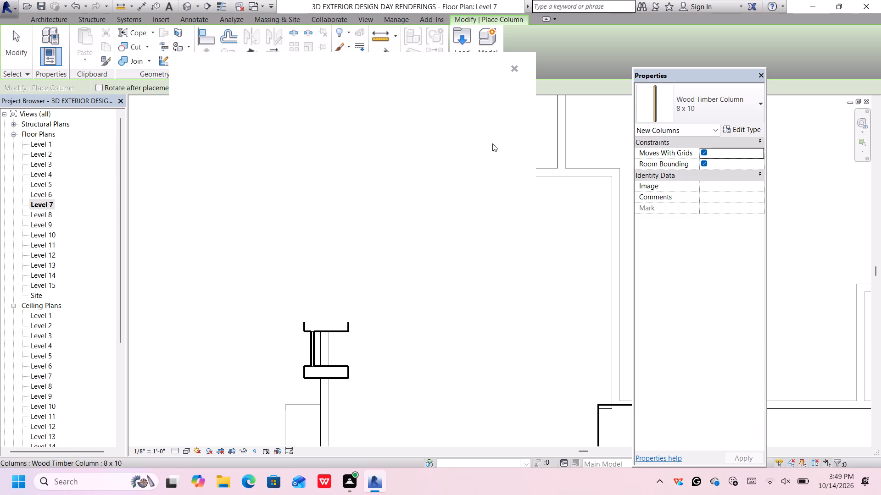
left_click(518, 69)
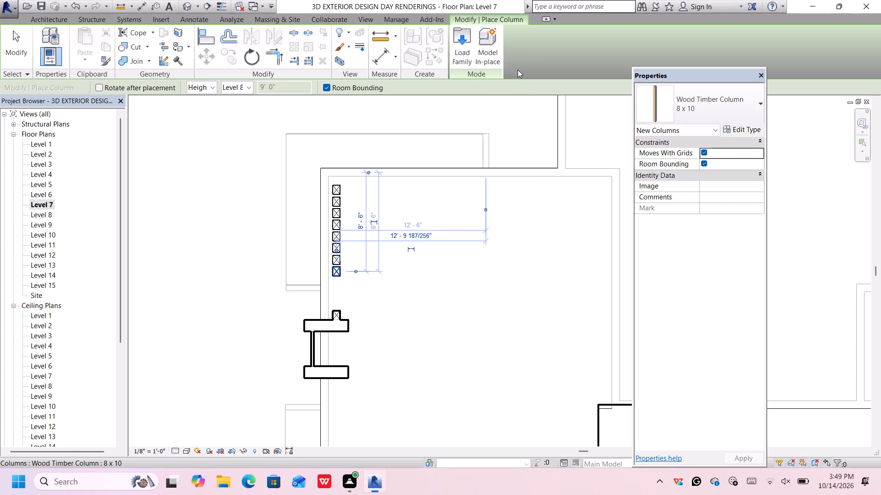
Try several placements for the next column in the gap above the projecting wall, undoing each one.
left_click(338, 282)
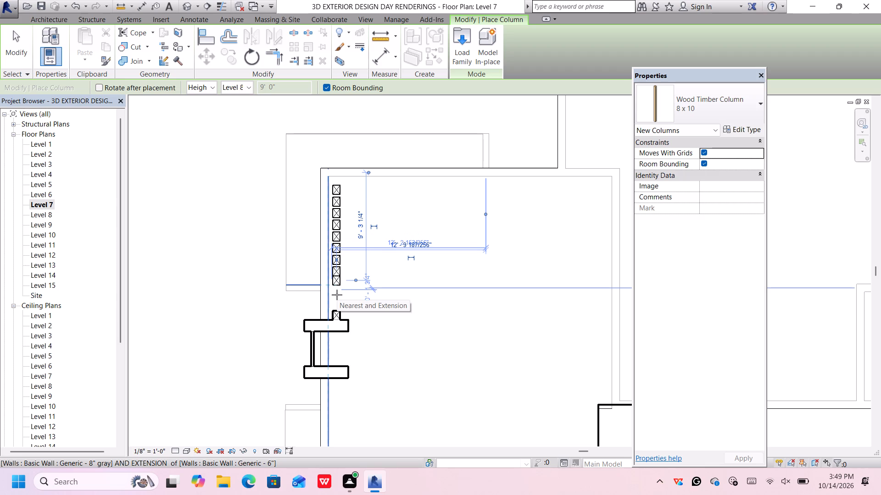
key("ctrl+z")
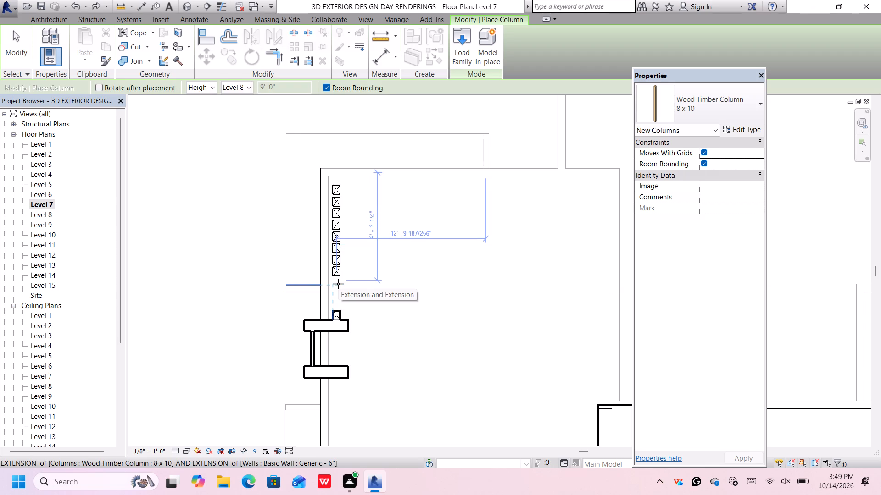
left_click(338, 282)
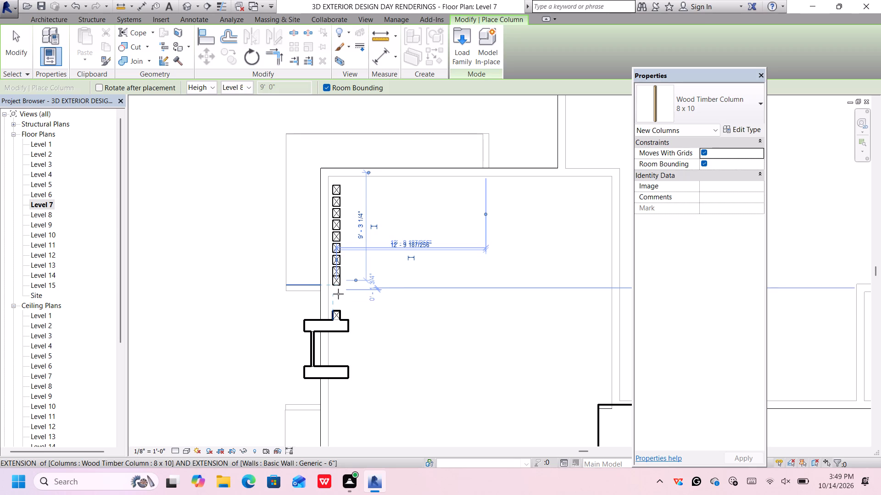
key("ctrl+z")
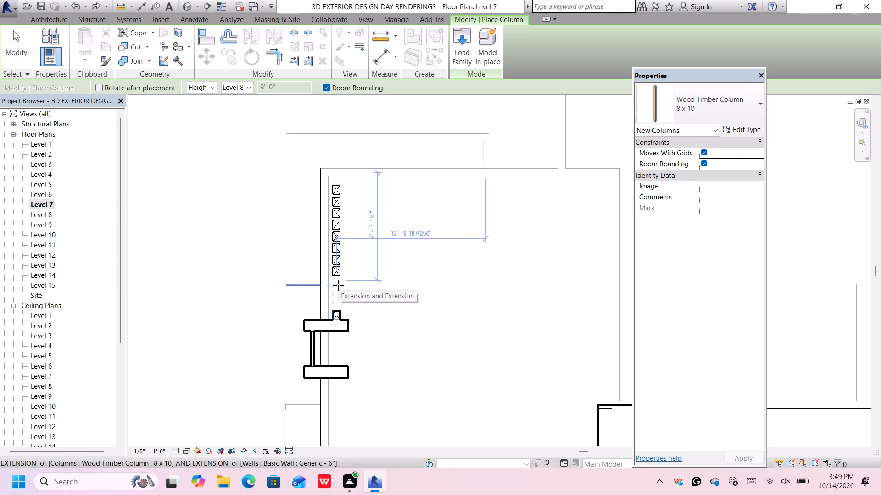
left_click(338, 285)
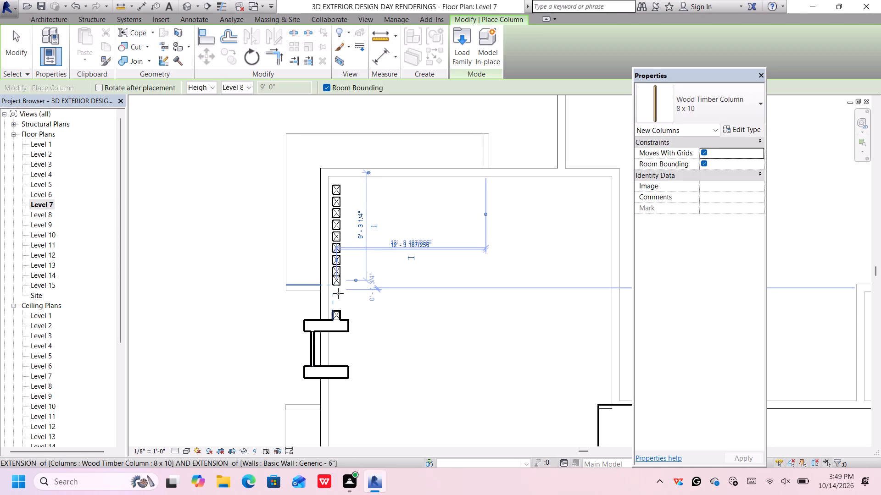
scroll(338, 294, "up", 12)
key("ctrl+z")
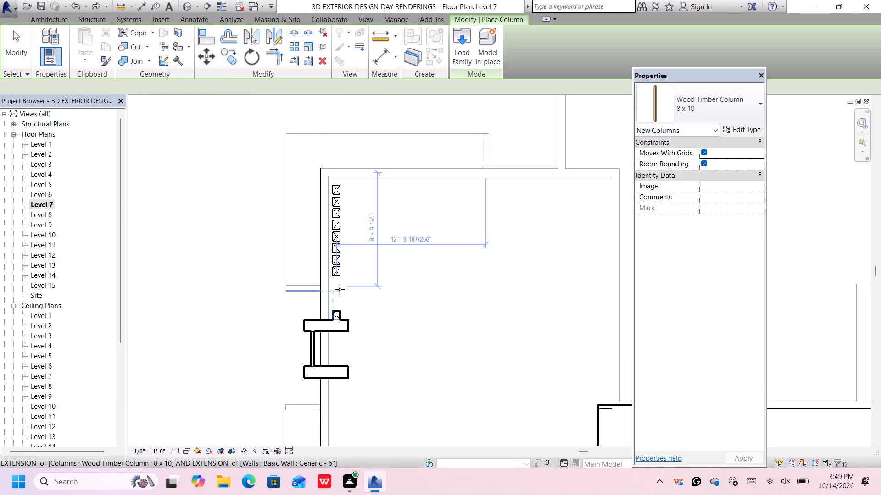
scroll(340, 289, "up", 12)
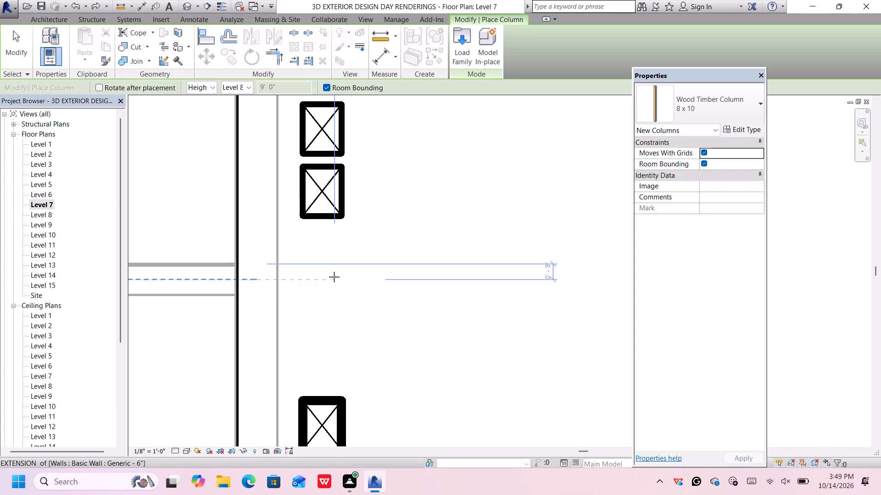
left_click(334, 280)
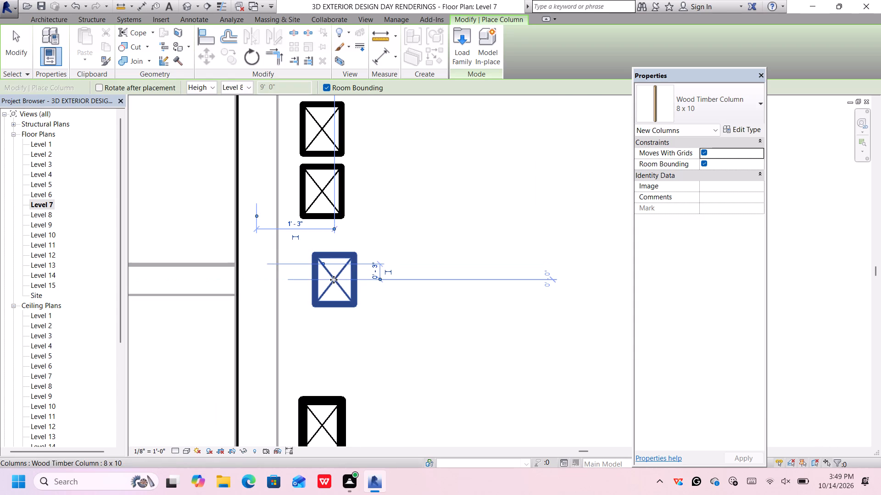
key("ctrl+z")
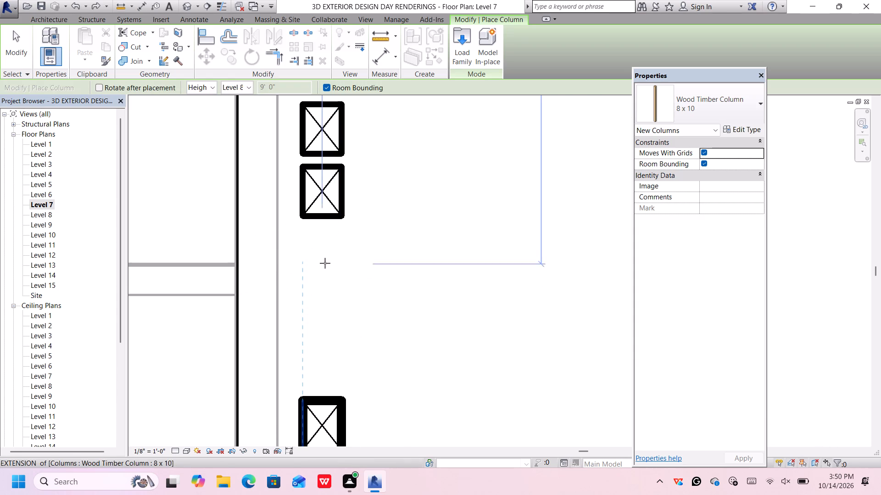
Place two 8 x 10 timber columns in the gap above the projecting wall, aligned with the column row.
left_click(325, 266)
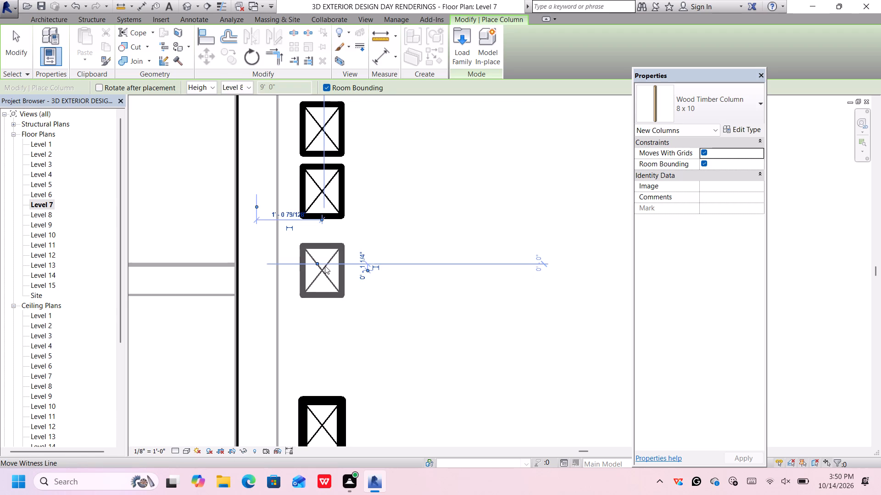
left_click(325, 331)
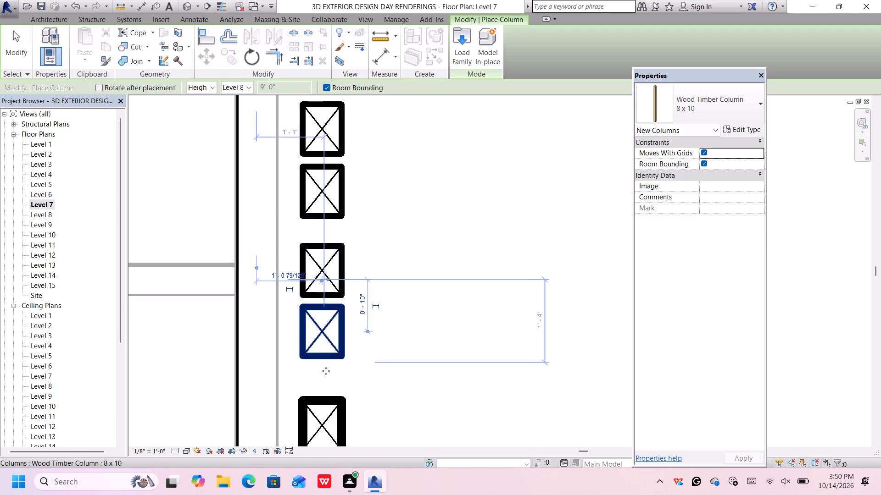
scroll(326, 367, "down", 11)
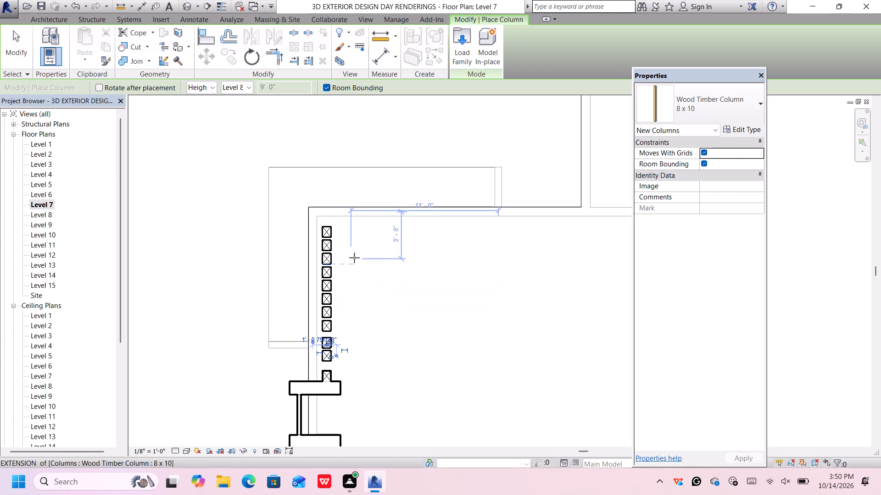
key("Escape")
key("Escape")
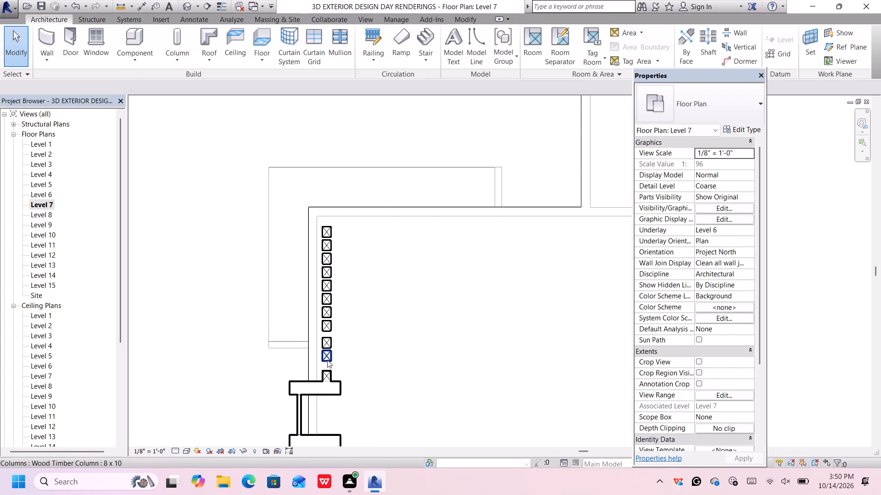
Nudge the two new columns slightly down toward the projecting wall to even out their gaps.
left_click(327, 360)
key("Down")
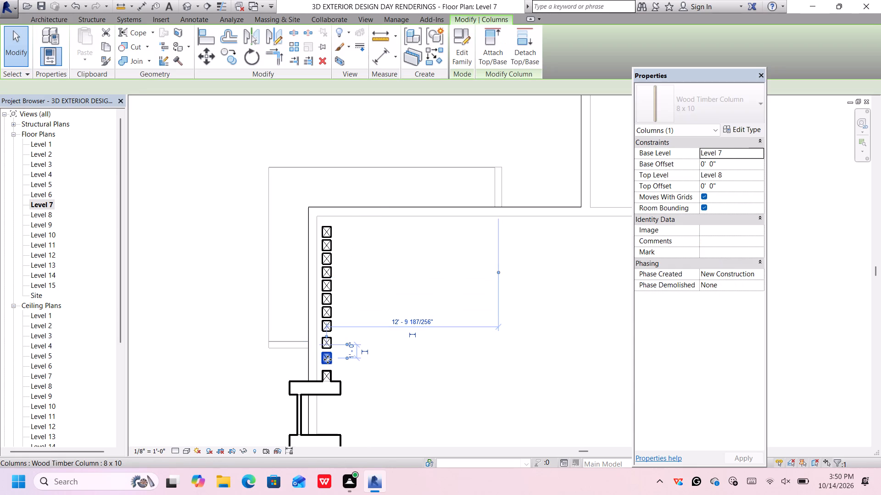
key("Down")
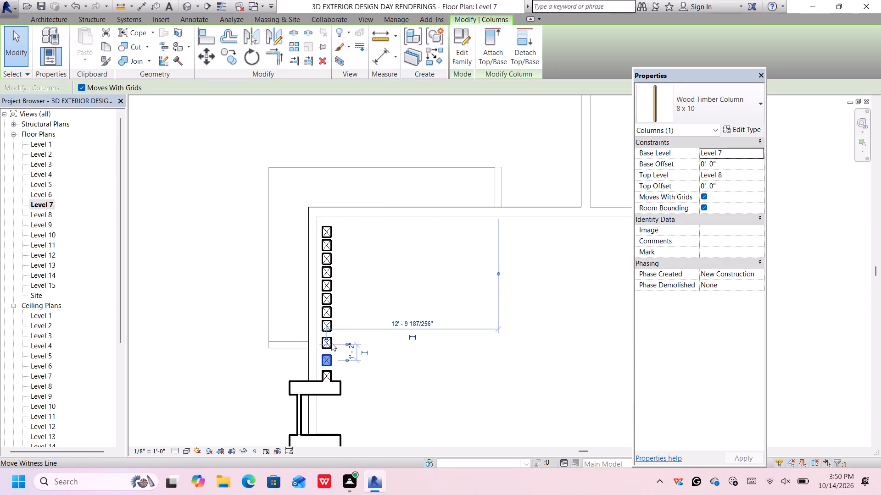
left_click(330, 344)
left_click(329, 347)
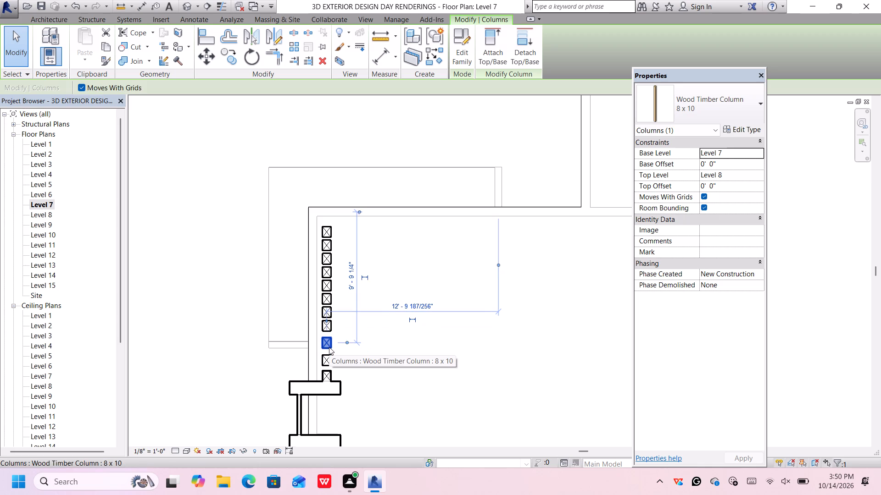
key("Down")
Nudge the next two columns up the row slightly downward, the lower one to 8'-8" from the wing's upper wall.
left_click(331, 331)
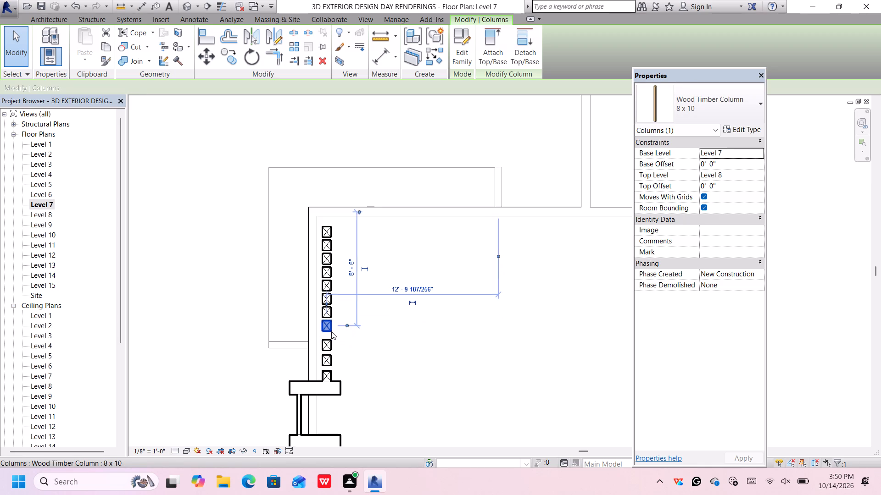
key("Down")
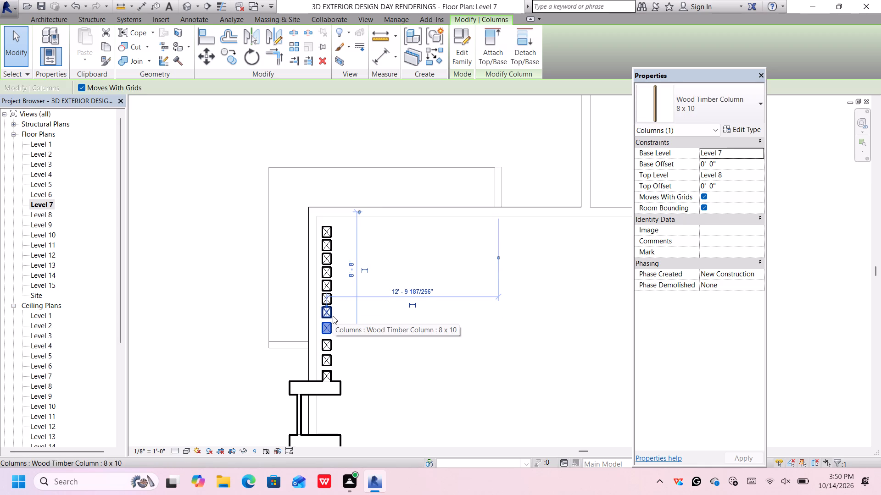
left_click(332, 316)
key("Down")
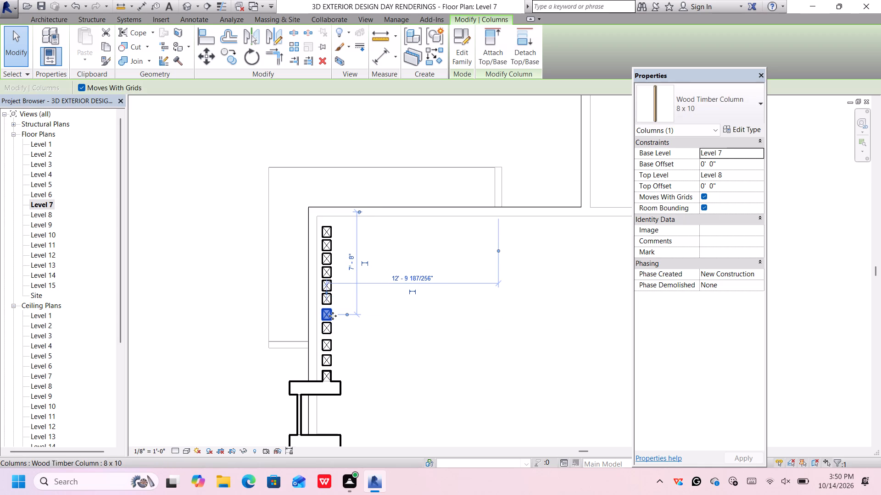
key("Up")
scroll(333, 315, "up", 11)
scroll(329, 315, "down", 1)
key("Down")
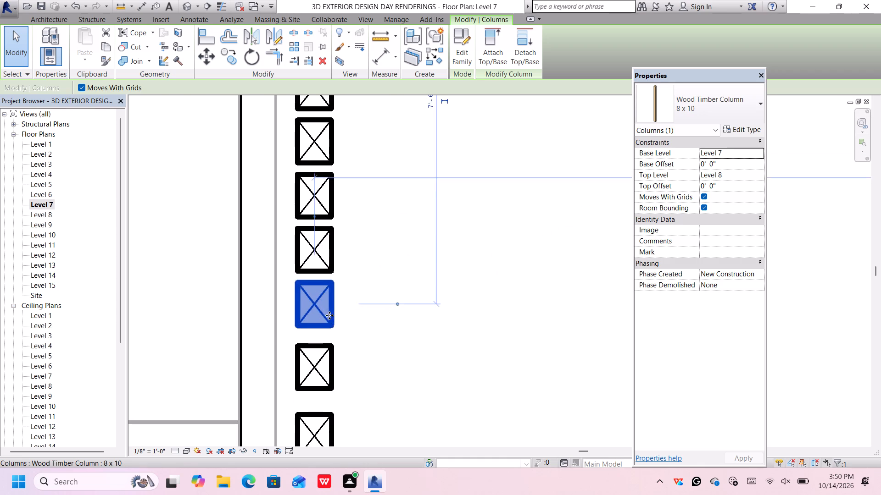
scroll(332, 310, "down", 6)
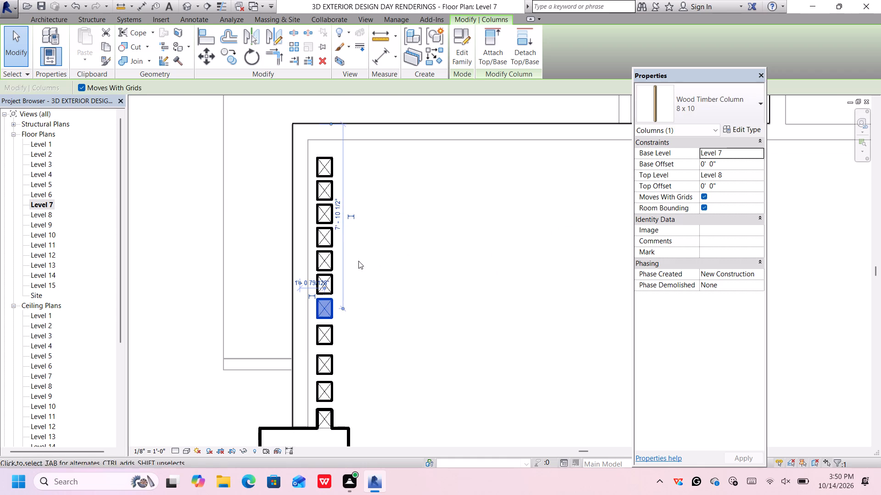
left_click(204, 284)
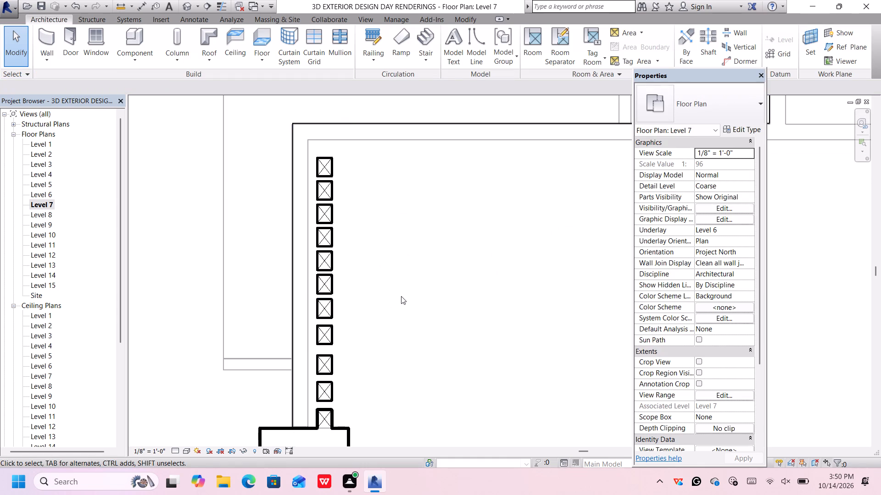
Dismiss the notification card and examine the timber column row above the roof corner in the 3D view.
scroll(401, 282, "down", 6)
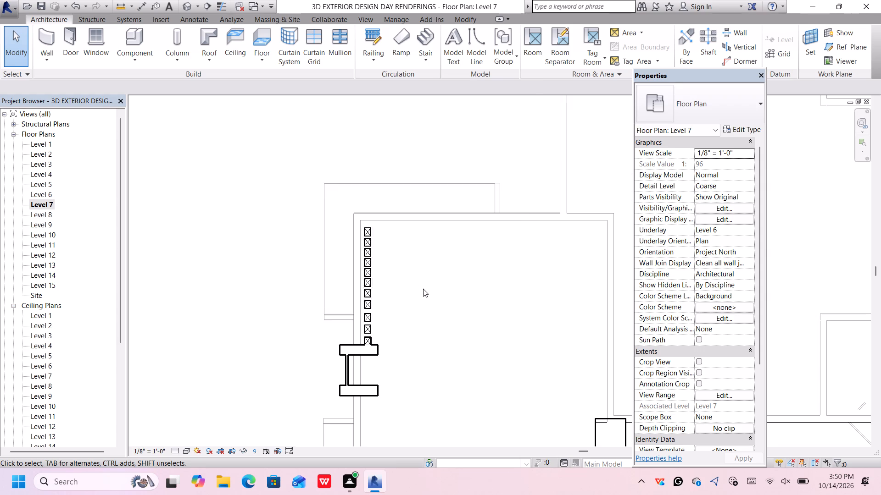
left_click(513, 69)
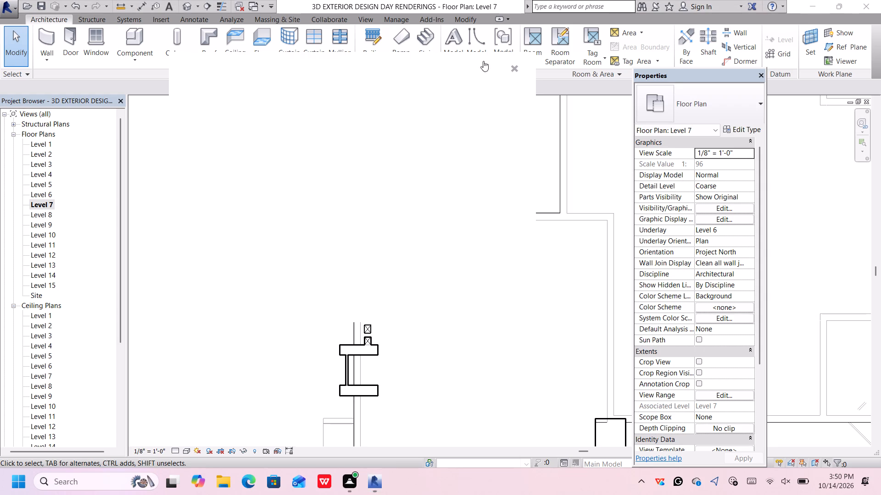
left_click(184, 4)
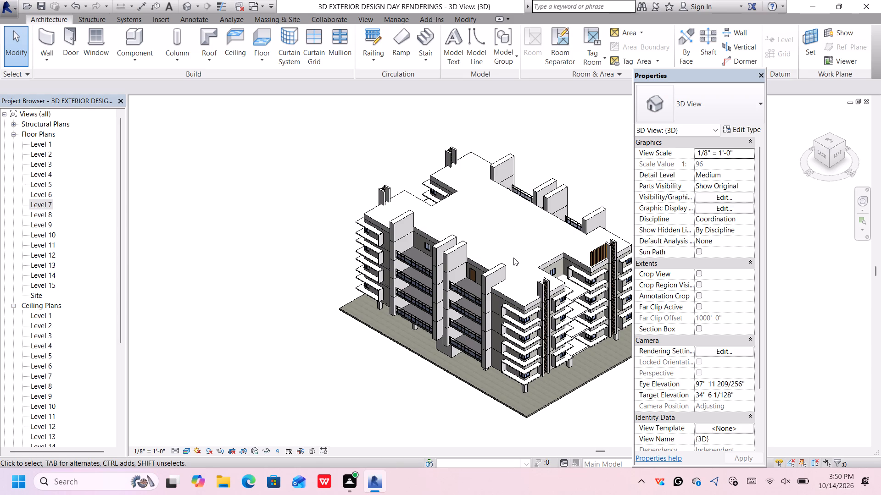
scroll(615, 259, "up", 6)
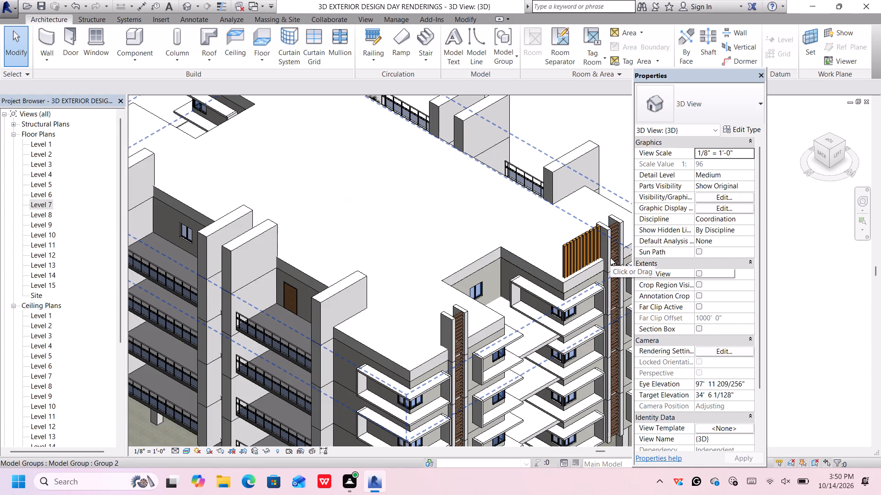
scroll(580, 263, "up", 5)
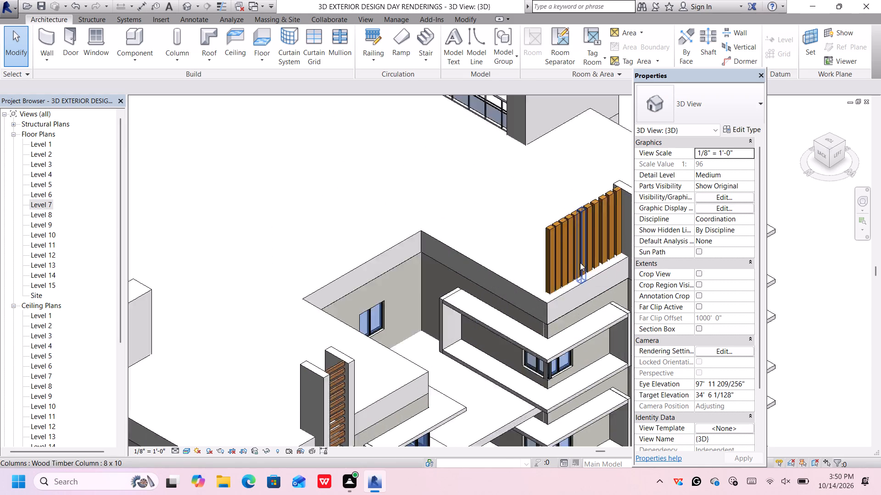
left_click(552, 231)
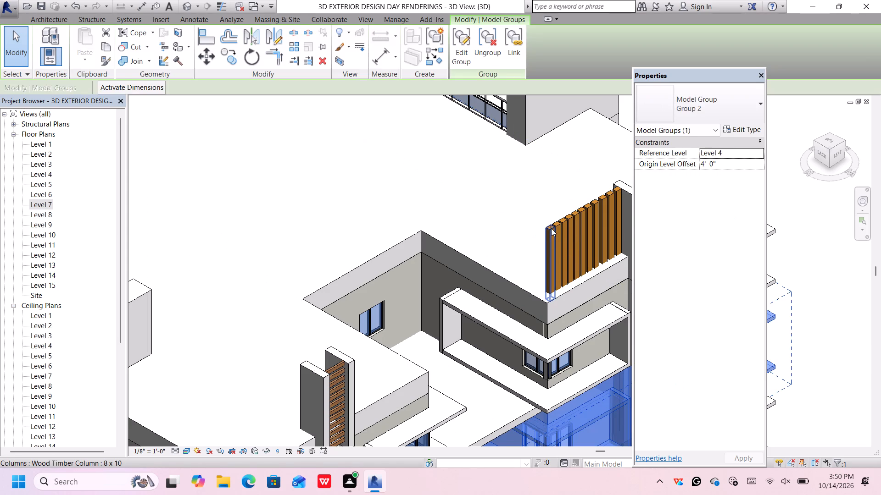
left_click(806, 247)
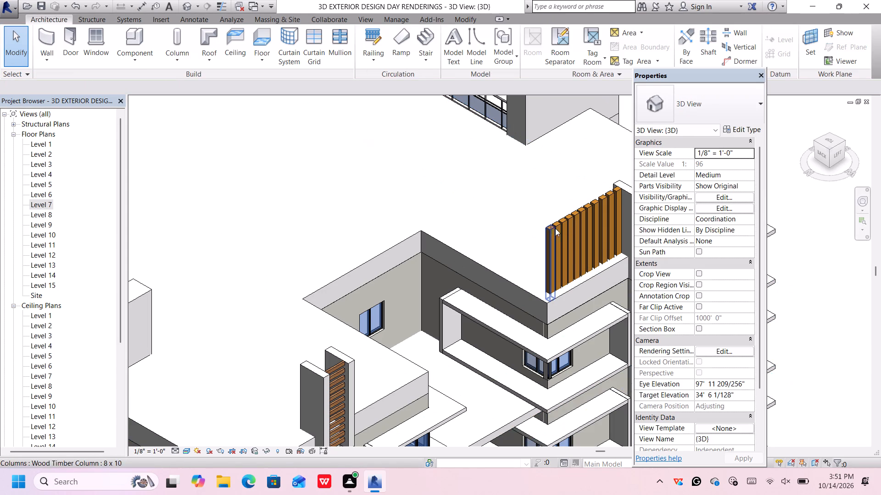
scroll(567, 242, "down", 1)
middle_click(558, 240)
middle_click(518, 233)
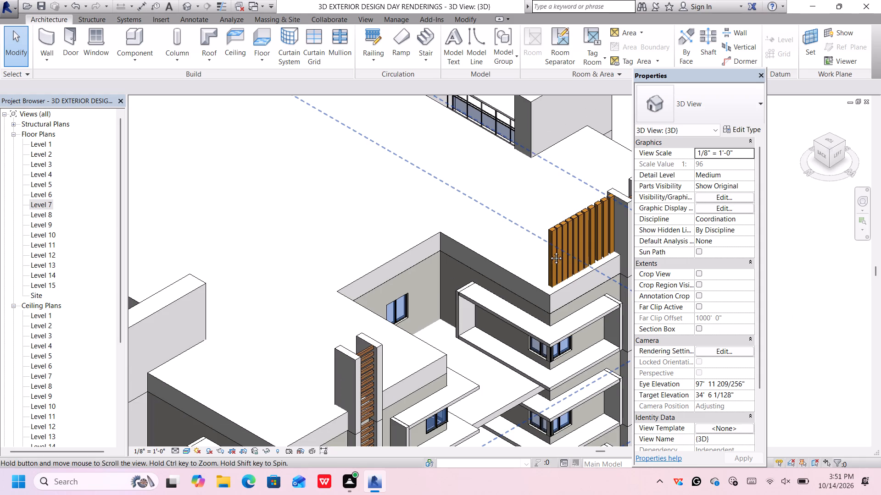
scroll(558, 258, "down", 1)
middle_click_drag(551, 258, 540, 256)
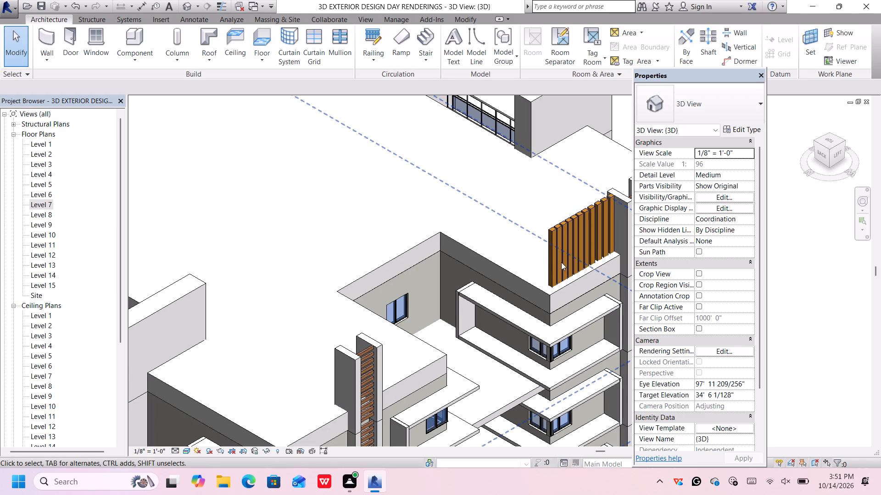
scroll(568, 264, "up", 4)
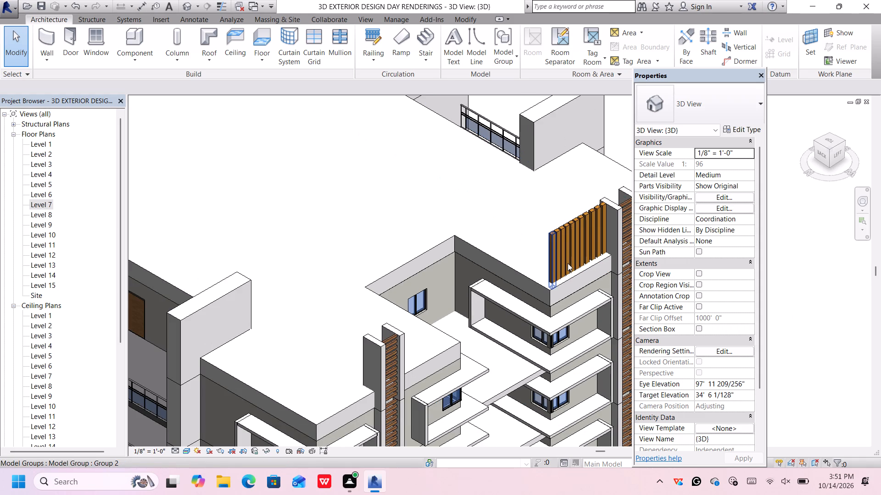
scroll(556, 225, "up", 1)
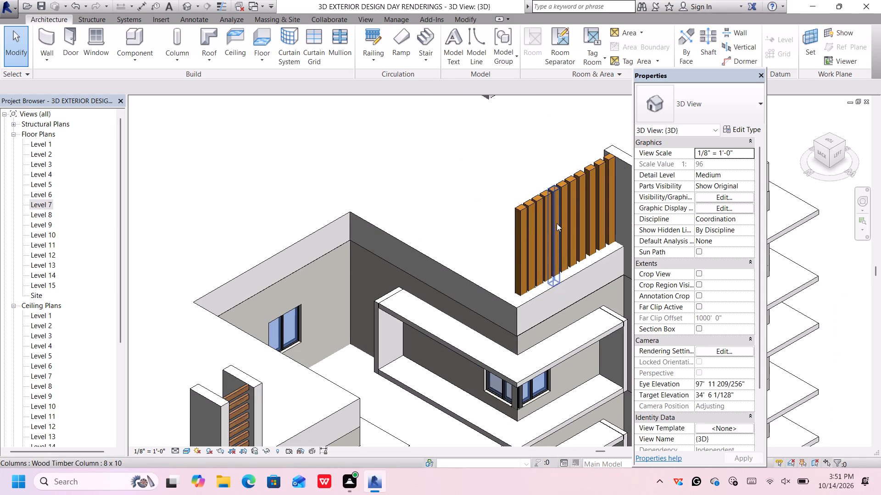
scroll(557, 223, "up", 2)
scroll(564, 218, "down", 1)
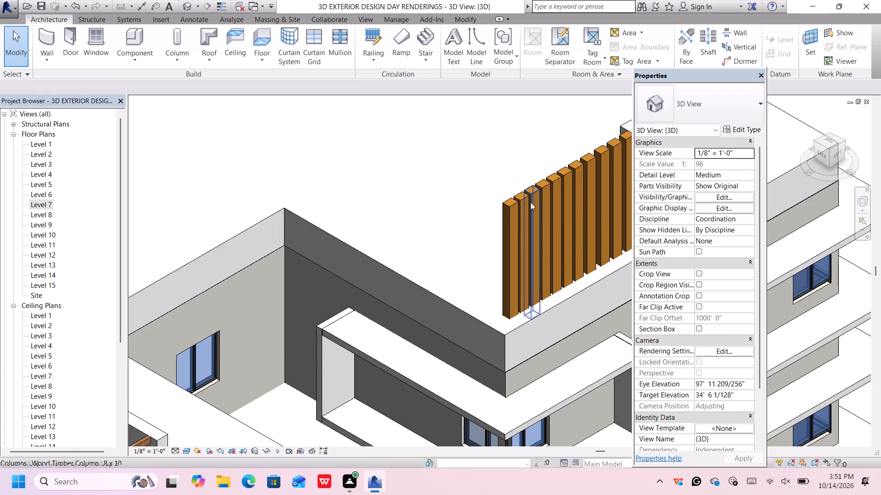
Change the two columns nearest the roof corner to Wood Timber Column 6 x 6, trying 6 x 10 on the first.
left_click(512, 204)
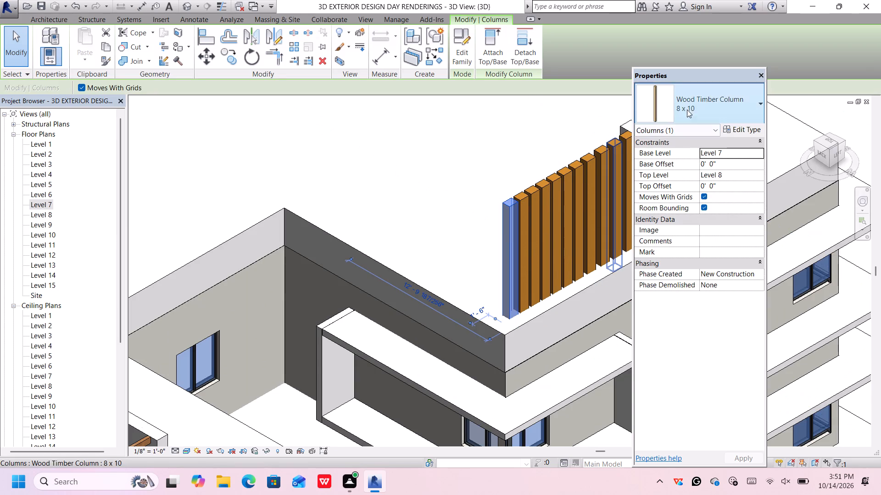
left_click(692, 107)
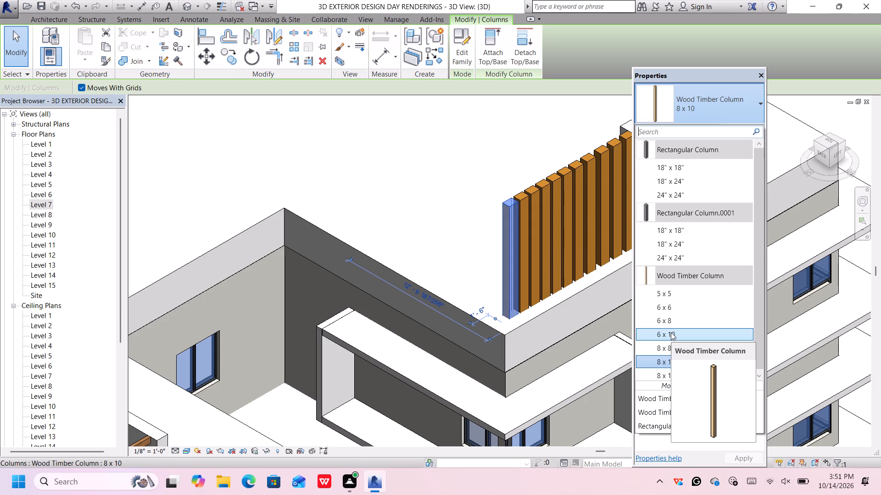
left_click(668, 329)
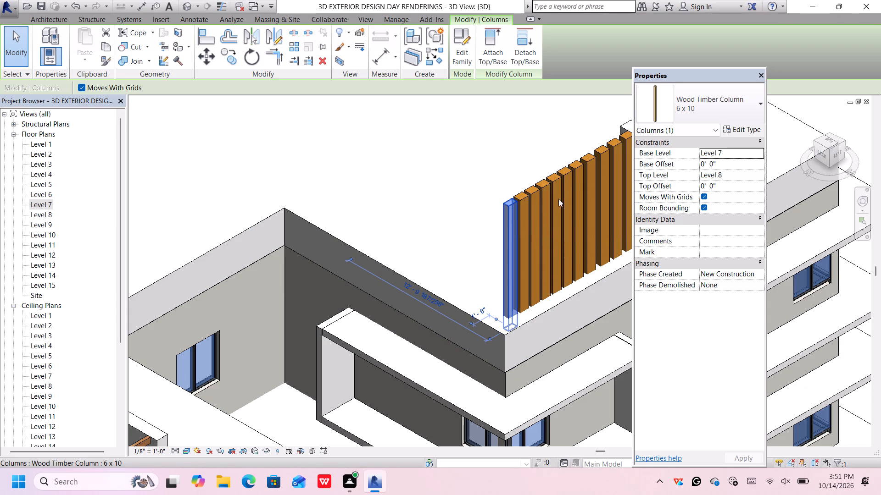
left_click(714, 95)
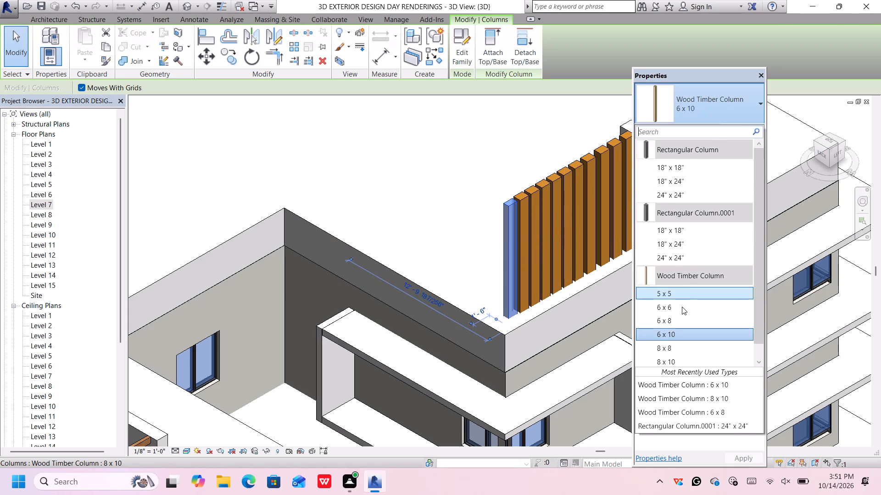
left_click(682, 308)
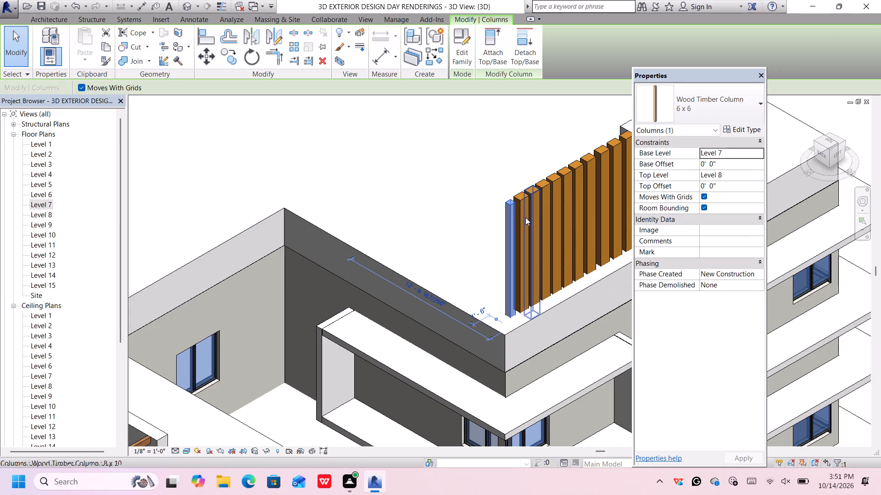
left_click(522, 204)
left_click(716, 108)
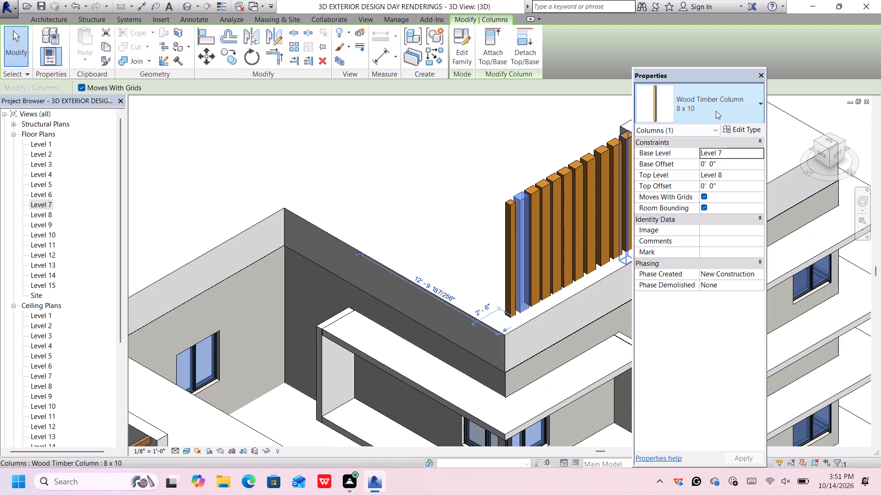
left_click(697, 276)
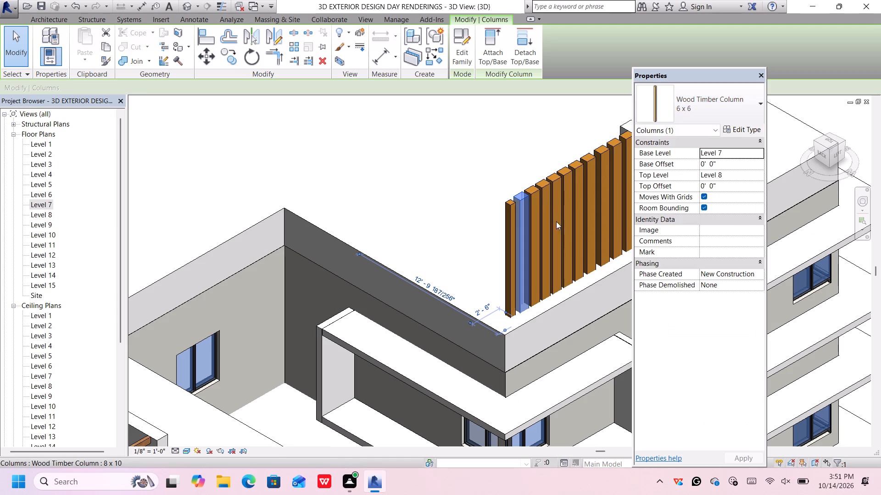
Change the remaining nine 8 x 10 columns in the row to Wood Timber Column 6 x 6, dismissing the notification card.
left_click(535, 196)
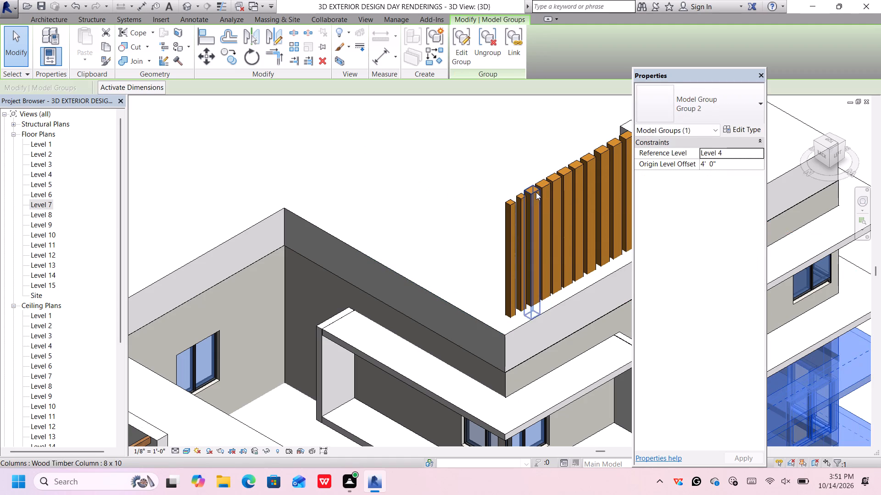
left_click(536, 208)
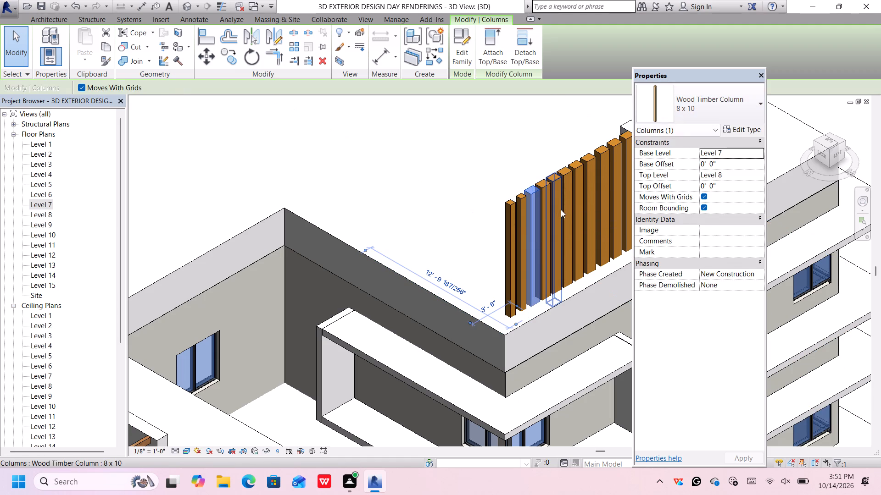
left_click(546, 199, "ctrl")
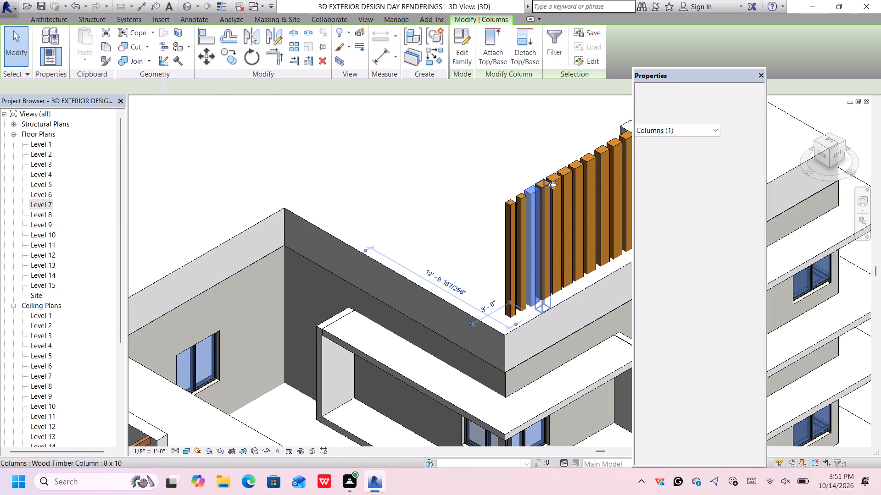
left_click(558, 183, "ctrl")
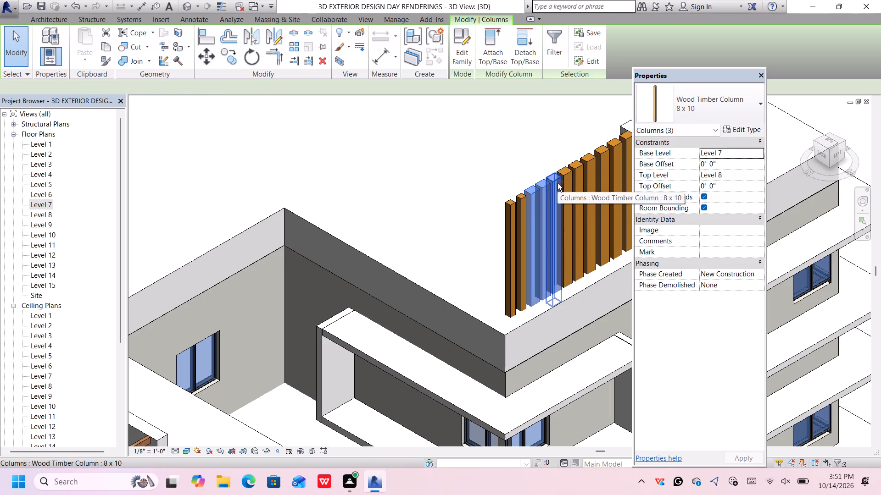
left_click(571, 175, "ctrl")
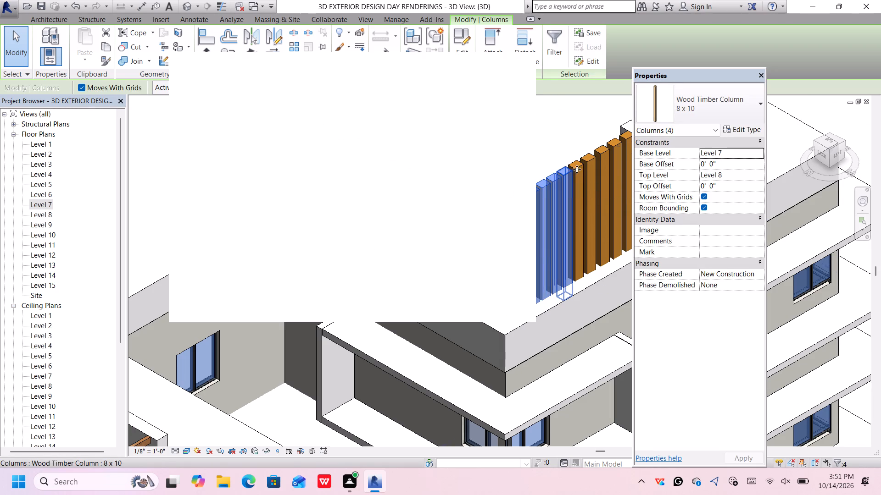
left_click(580, 165, "ctrl")
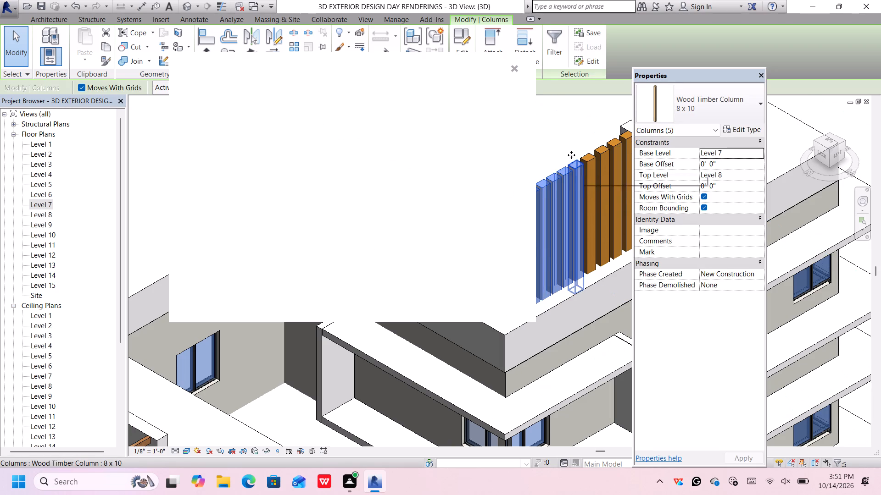
left_click(513, 70, "ctrl")
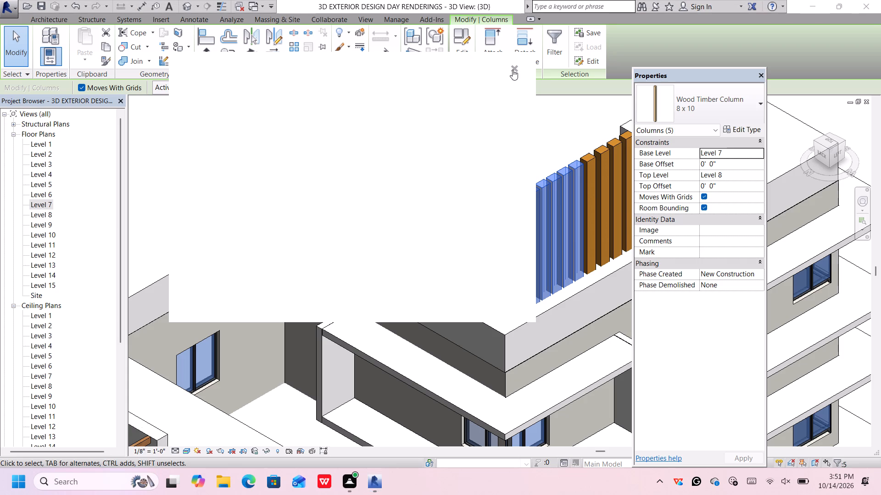
left_click(591, 157, "ctrl")
left_click(602, 150, "ctrl")
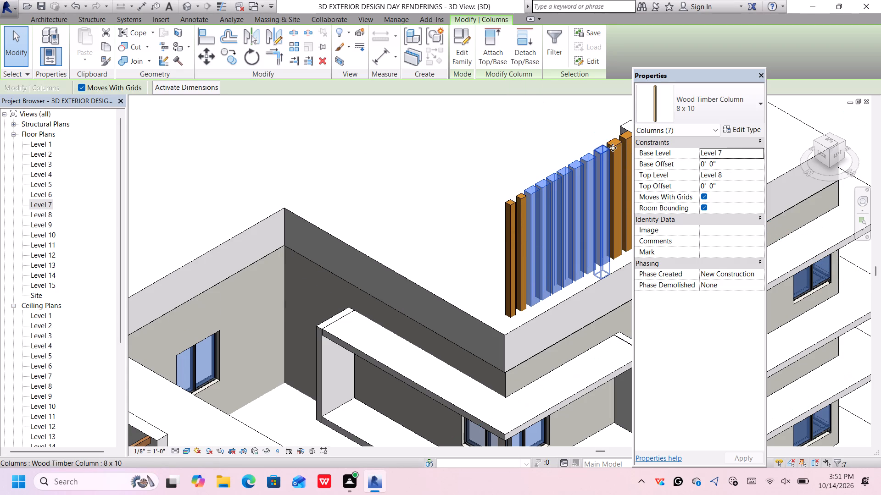
left_click(614, 146, "ctrl")
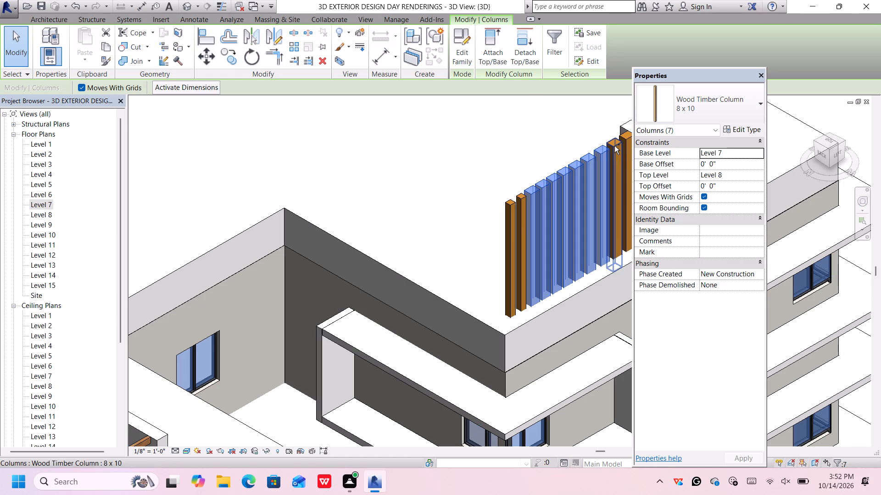
left_click(627, 142, "ctrl")
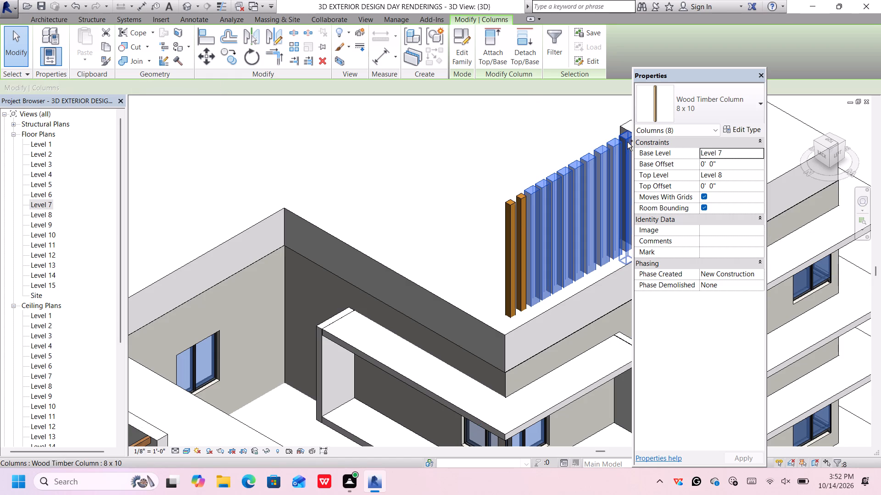
left_click(691, 103)
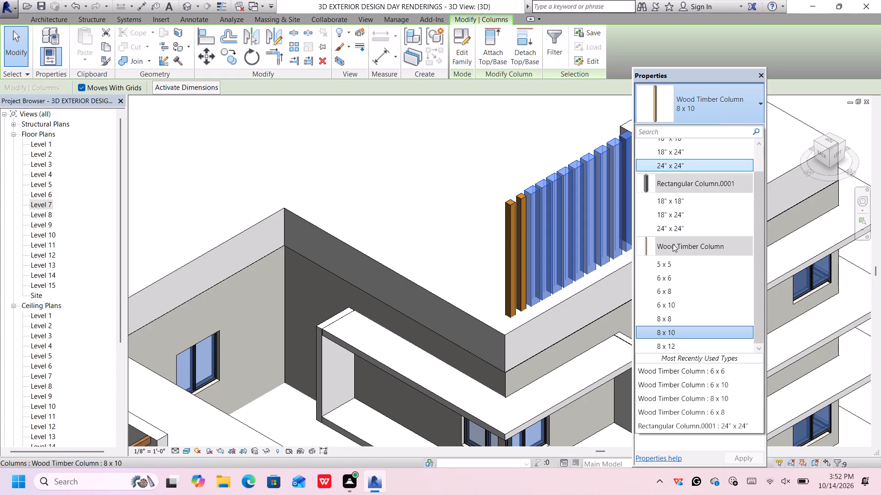
left_click(676, 277)
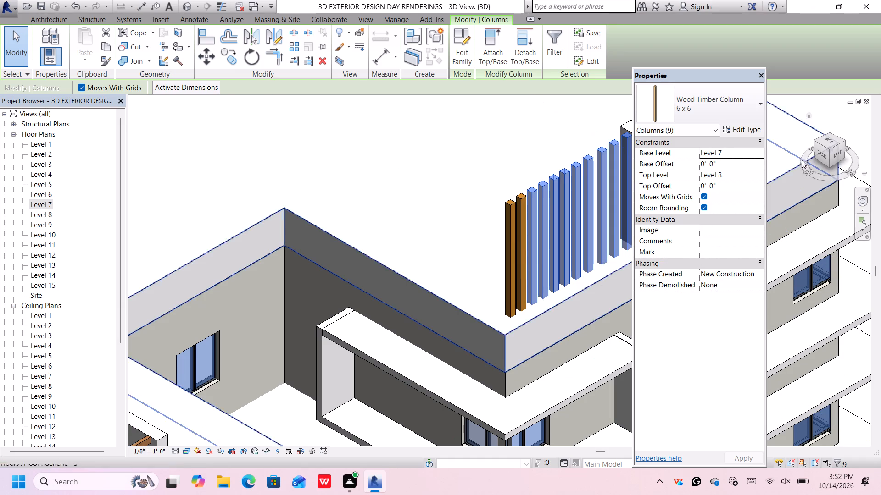
left_click(834, 104)
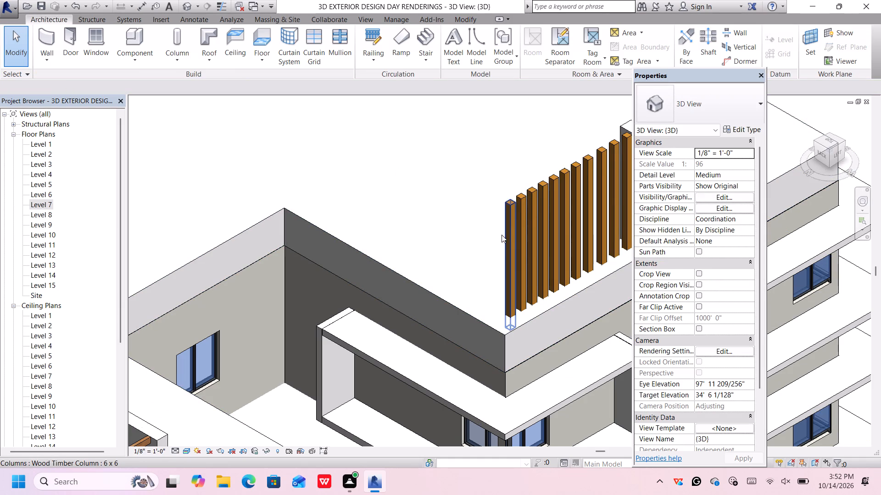
Nudge the second column from the projecting wall closer to the column beside the wall, to 11'-9 1/2" along the row.
scroll(503, 239, "down", 11)
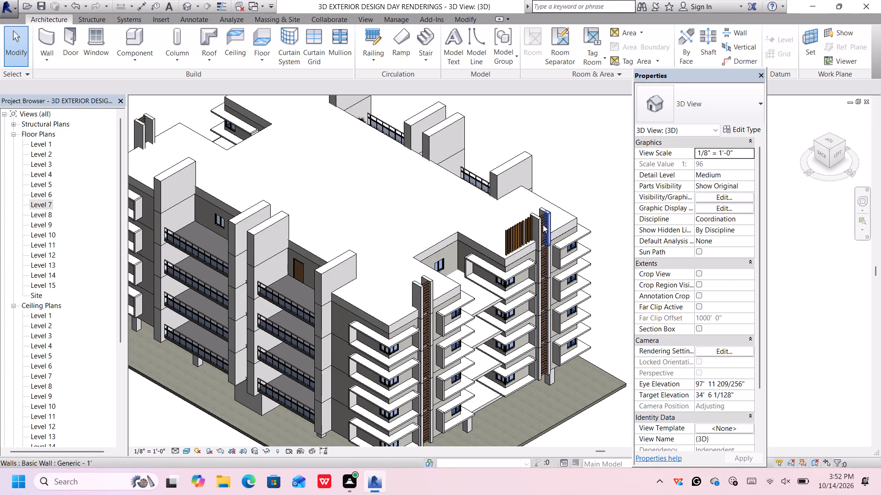
scroll(526, 236, "up", 5)
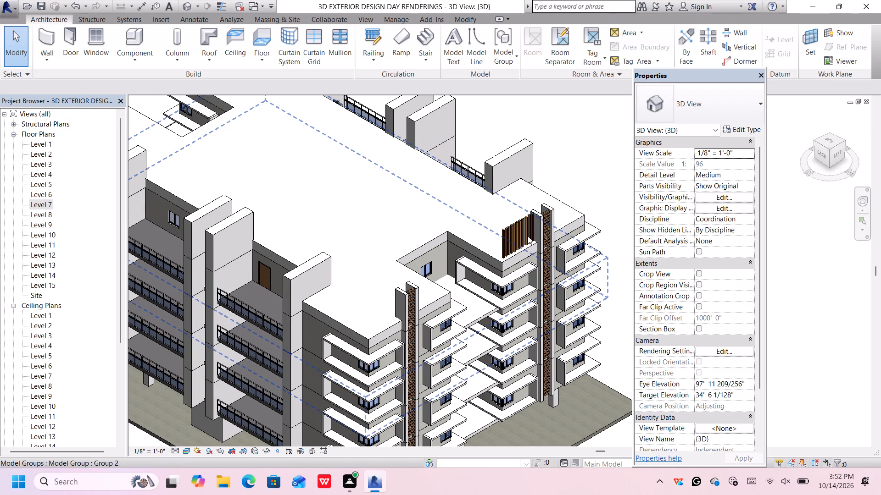
scroll(528, 236, "up", 5)
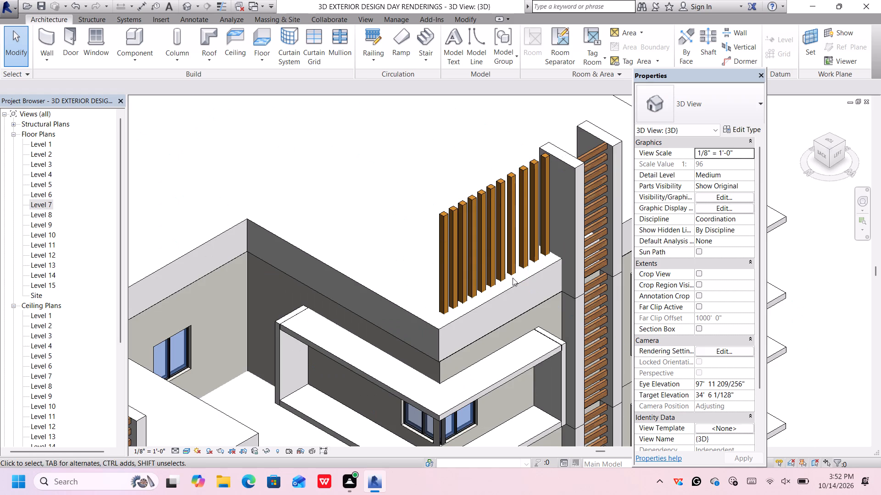
scroll(513, 278, "up", 6)
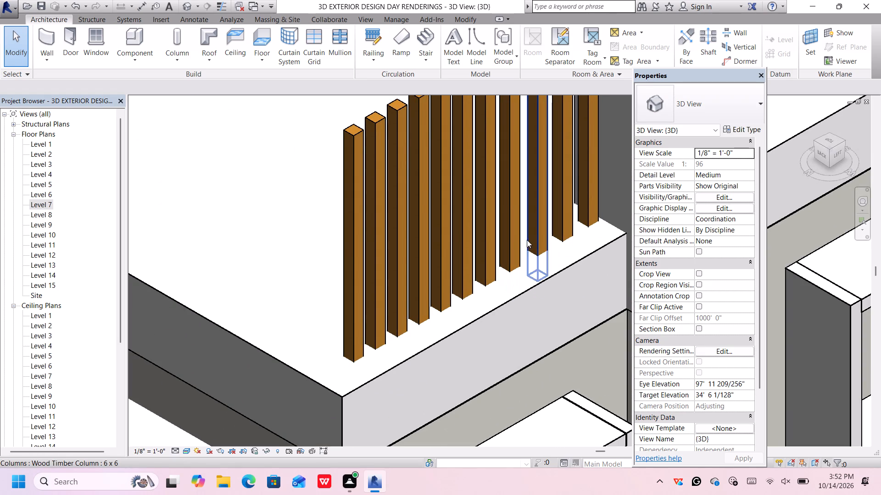
scroll(567, 230, "up", 5)
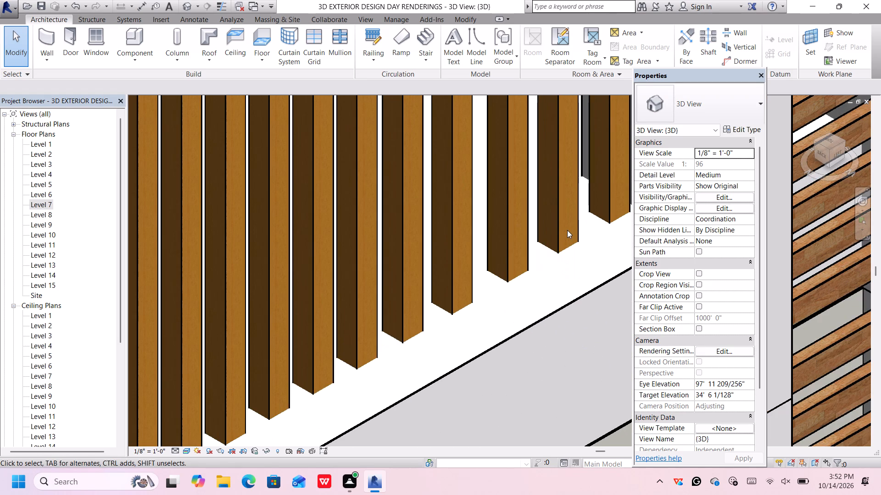
left_click(574, 221)
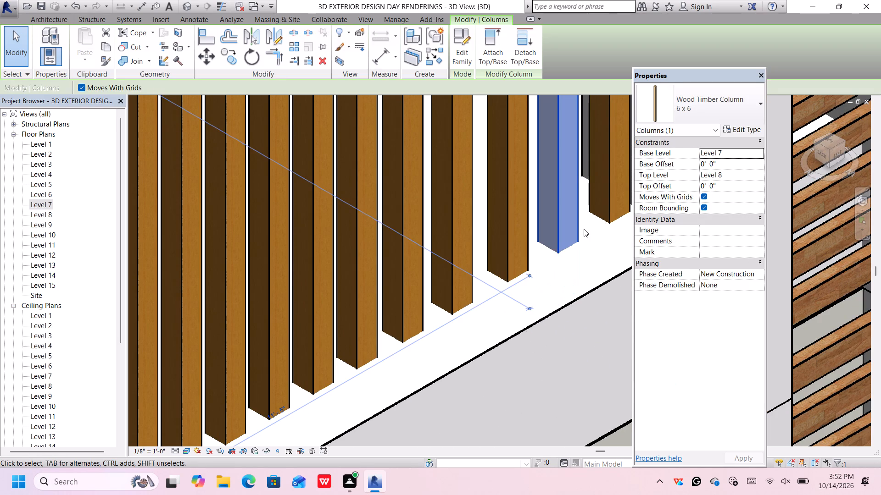
key("Right")
key("Right")
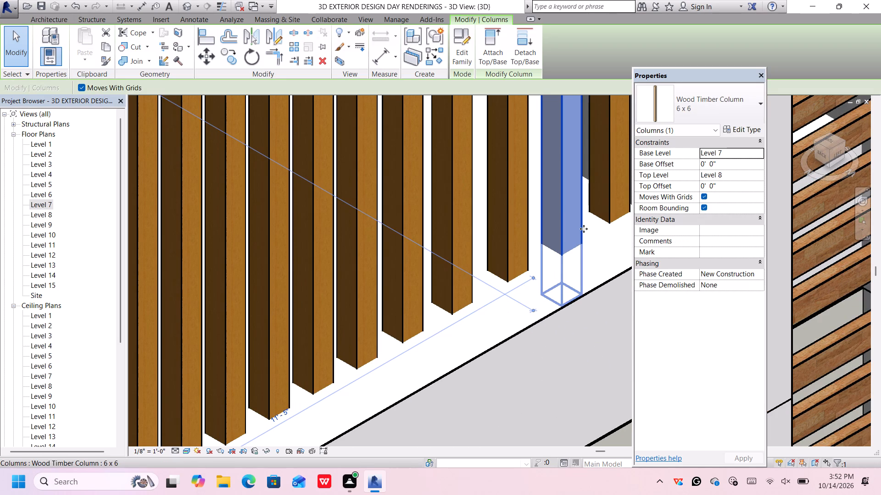
key("Up")
key("Up")
key("Up")
key("Up")
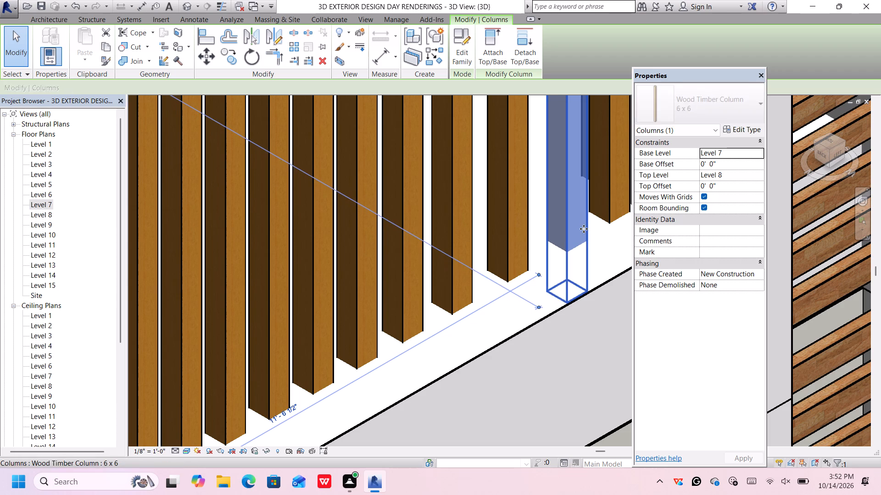
key("Up")
key("Up")
key("Up")
key("Up")
key("Up")
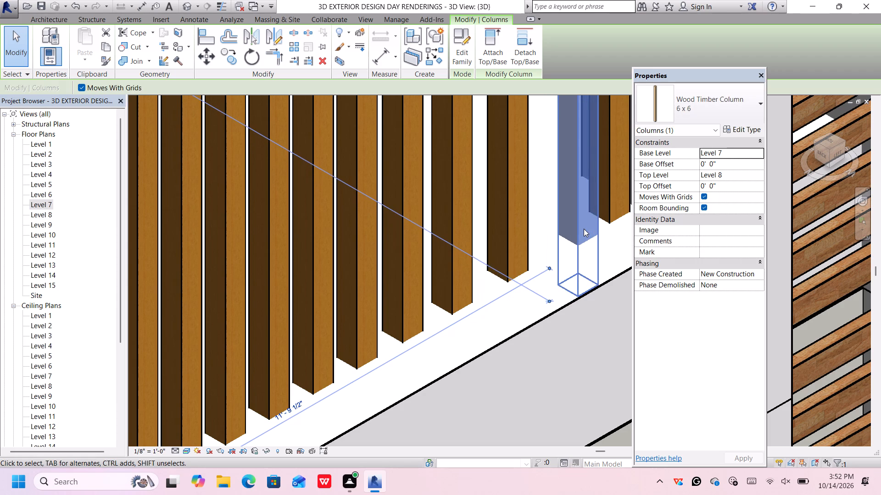
Nudge the third column from the projecting wall toward the wall, leaving a narrow gap to the second column.
left_click(523, 242)
key("Up")
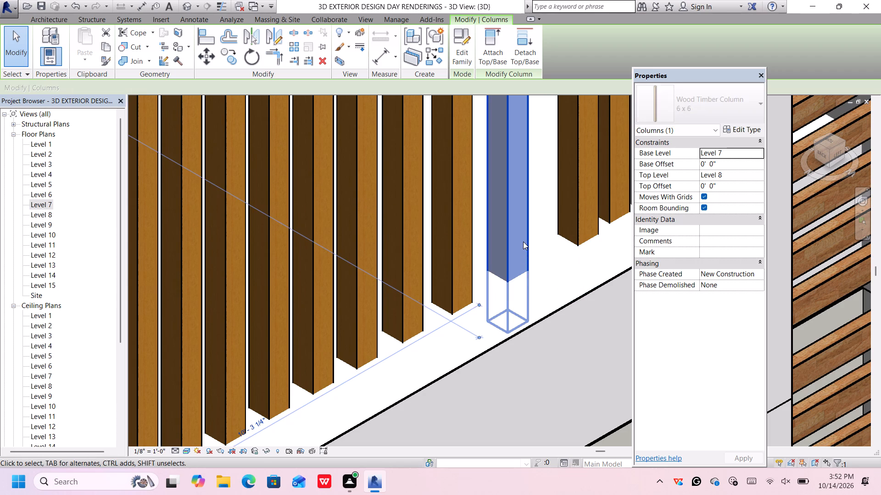
key("Up")
key("Up")
key("Up")
key("Up")
key("Up")
key("Up")
key("Up")
key("Up")
key("Up")
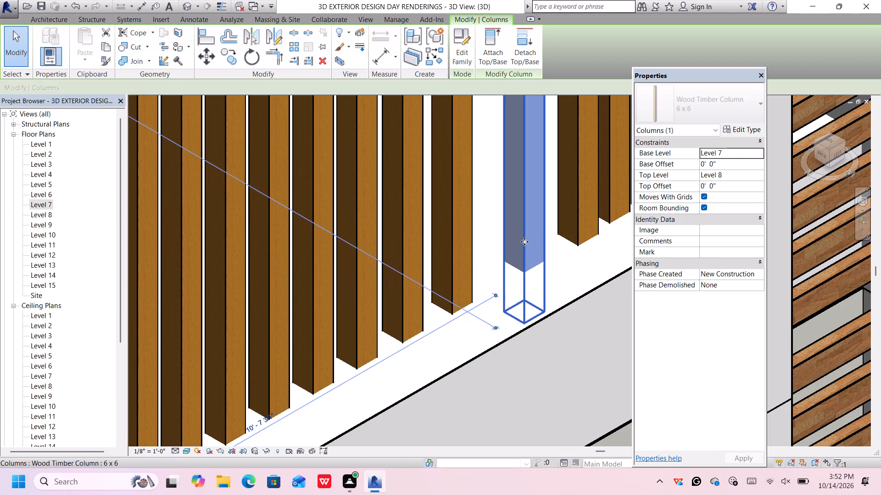
key("Up")
key("Up")
key("Up")
key("Up")
key("Up")
key("Up")
key("Up")
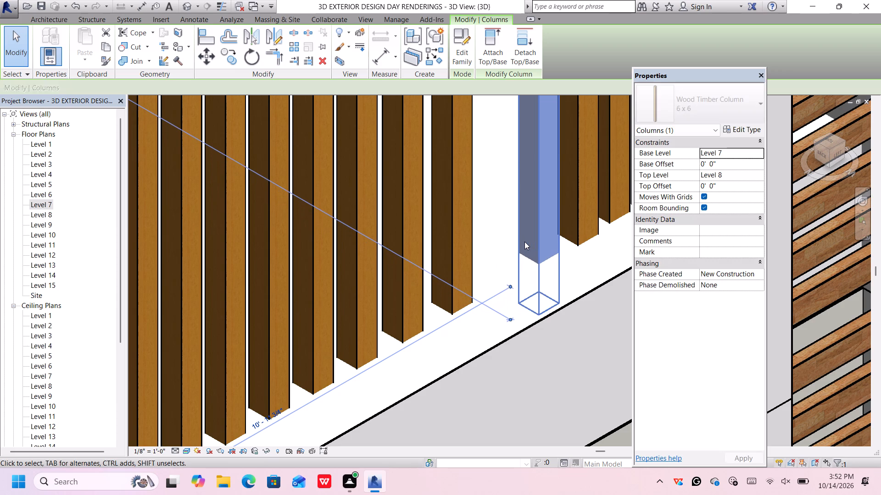
key("Up")
key("Up")
key("Up")
key("Up")
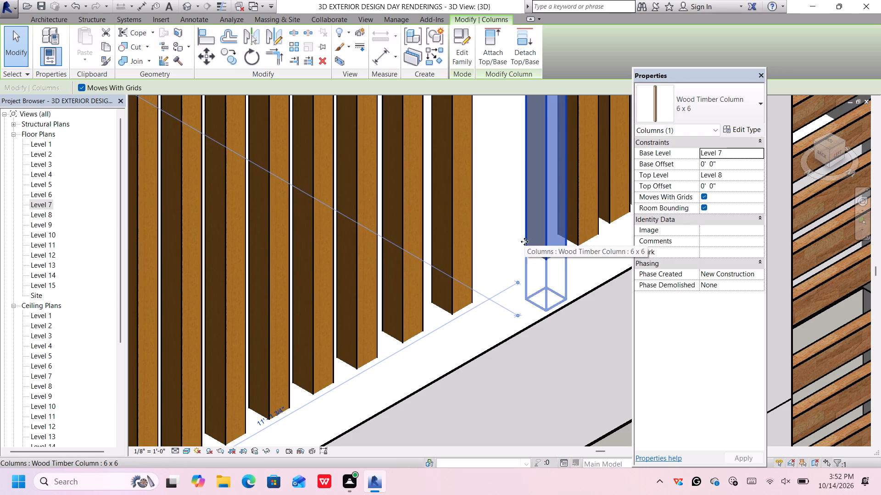
key("Down")
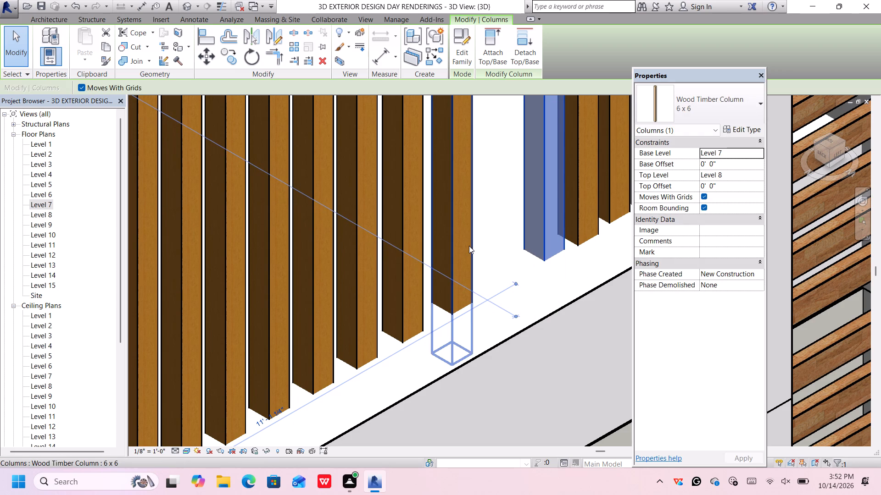
Nudge the fourth column from the projecting wall toward the third, to 10'-1 1/2" along the row.
left_click(467, 246)
key("Up")
key("Up")
key("Up")
key("Up")
key("Up")
key("Up")
key("Up")
key("Up")
key("Up")
key("Up")
key("Up")
key("Up")
key("Up")
key("Up")
key("Up")
key("Up")
key("Up")
key("Up")
key("Up")
key("Up")
key("Up")
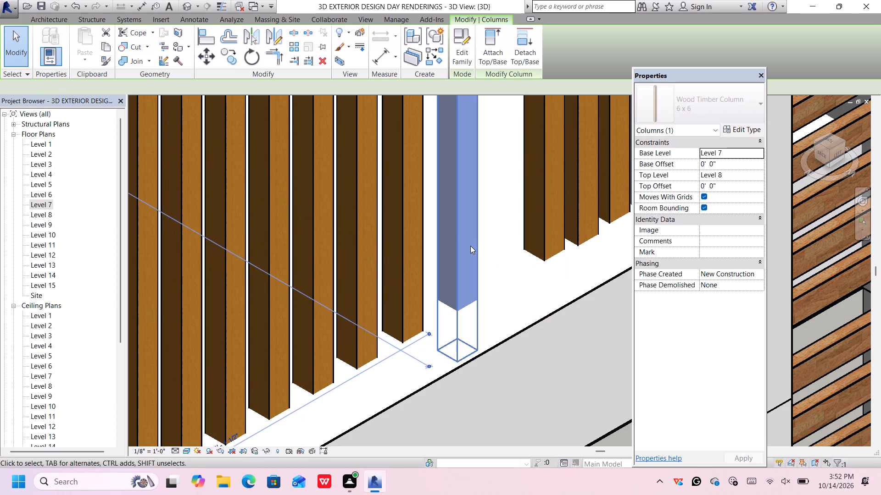
key("Up")
key("Up")
key("Up")
key("Up")
key("Up")
key("Up")
key("Up")
key("Up")
key("Up")
key("Up")
key("Up")
key("Up")
key("Up")
key("Up")
key("Up")
key("Up")
key("Up")
key("Up")
key("Up")
key("Up")
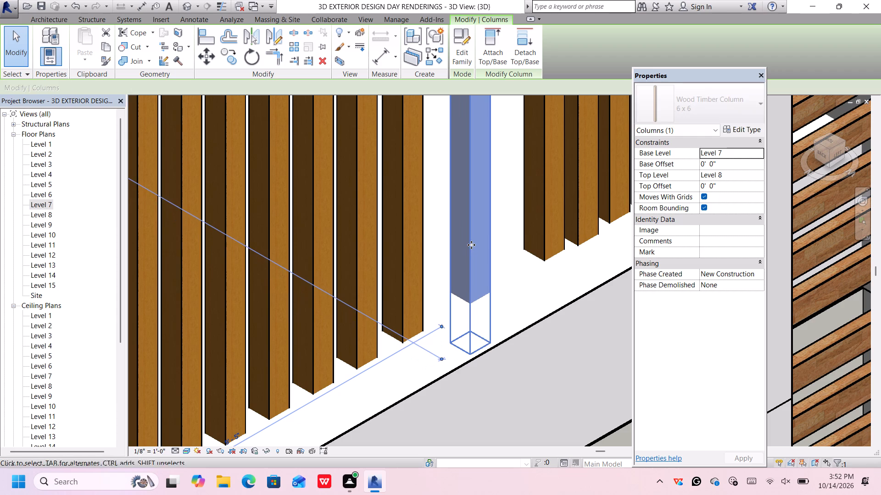
key("Up")
key("Up")
key("Up")
key("Up")
key("Up")
key("Up")
key("Up")
key("Up")
key("Up")
key("Up")
key("Up")
key("Up")
key("Up")
key("Up")
key("Up")
key("Up")
key("Up")
key("Up")
key("Up")
key("Up")
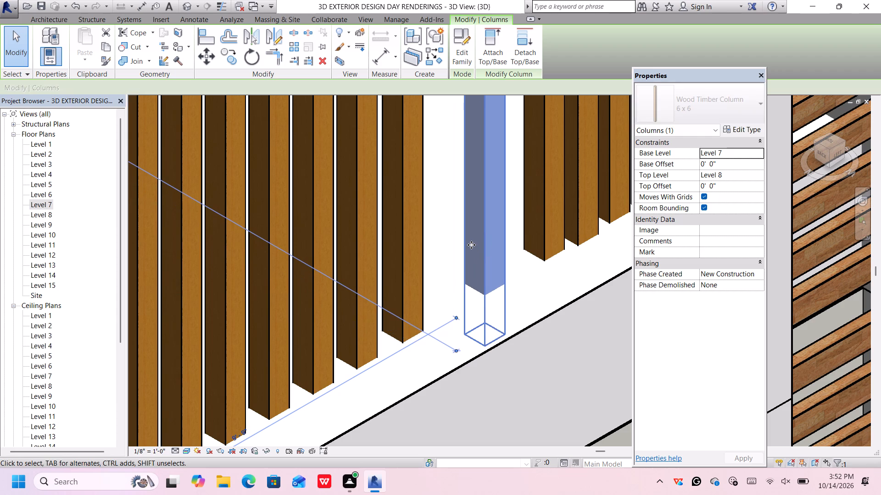
key("Up")
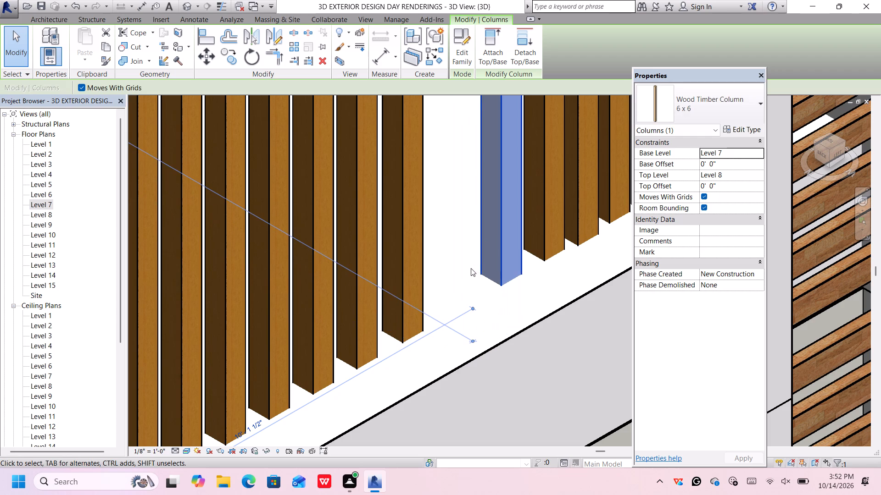
Nudge the fifth column from the projecting wall toward the fourth, leaving a narrow gap, dismissing the notification card.
left_click(407, 269)
key("Up")
key("Up")
key("Up")
key("Up")
key("Up")
key("Up")
key("Up")
key("Up")
key("Up")
key("Up")
key("Up")
key("Up")
key("Up")
key("Up")
key("Up")
key("Up")
key("Up")
key("Up")
key("Up")
key("Up")
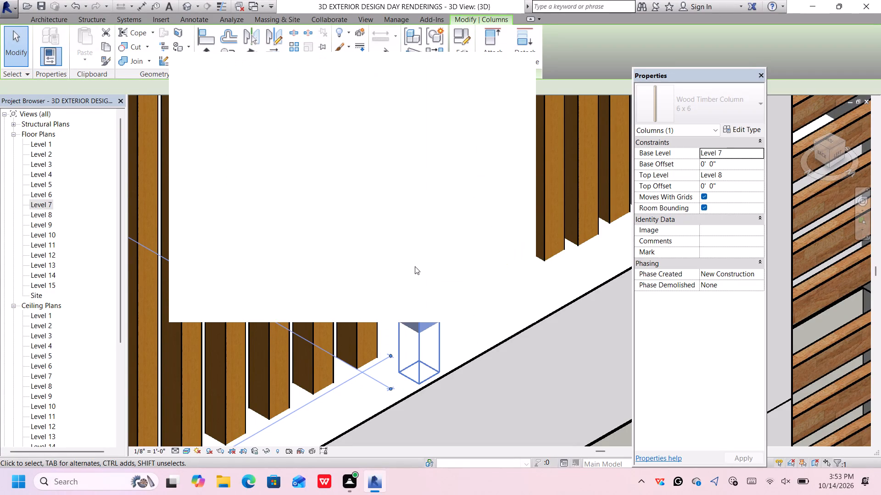
left_click(516, 67)
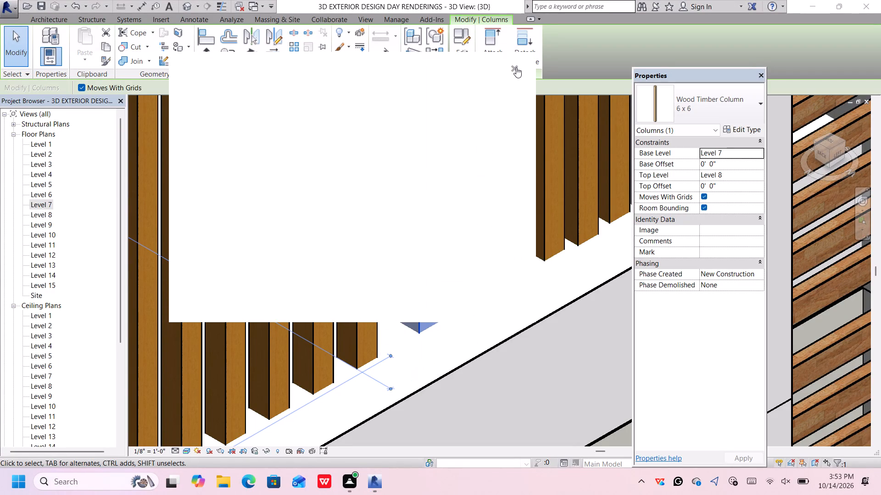
key("Up")
key("Up")
key("Up")
key("Up")
key("Up")
key("Up")
key("Up")
key("Up")
key("Up")
key("Up")
key("Up")
key("Up")
key("Up")
key("Up")
key("Up")
key("Up")
key("Up")
key("Up")
key("Up")
key("Up")
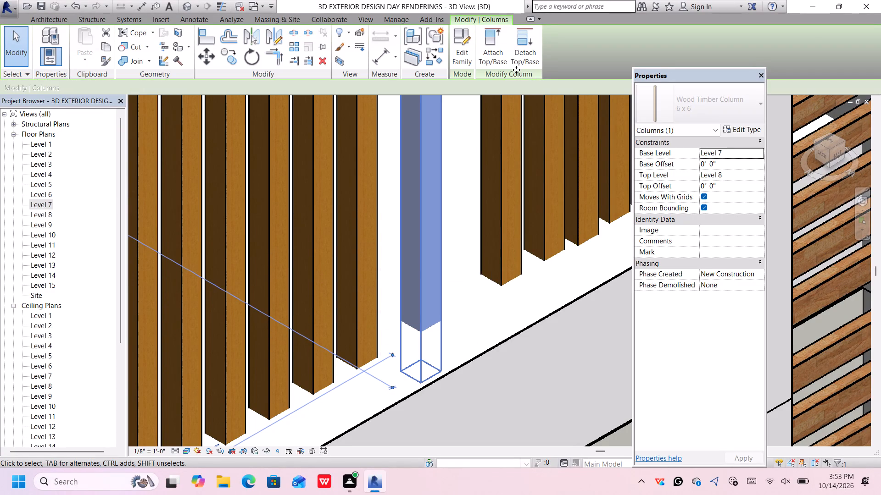
key("Up")
key("Up")
key("Up")
key("Up")
key("Up")
key("Up")
key("Up")
key("Up")
key("Up")
key("Up")
key("Up")
key("Up")
key("Up")
key("Up")
key("Up")
key("Up")
key("Up")
key("Up")
key("Up")
key("Up")
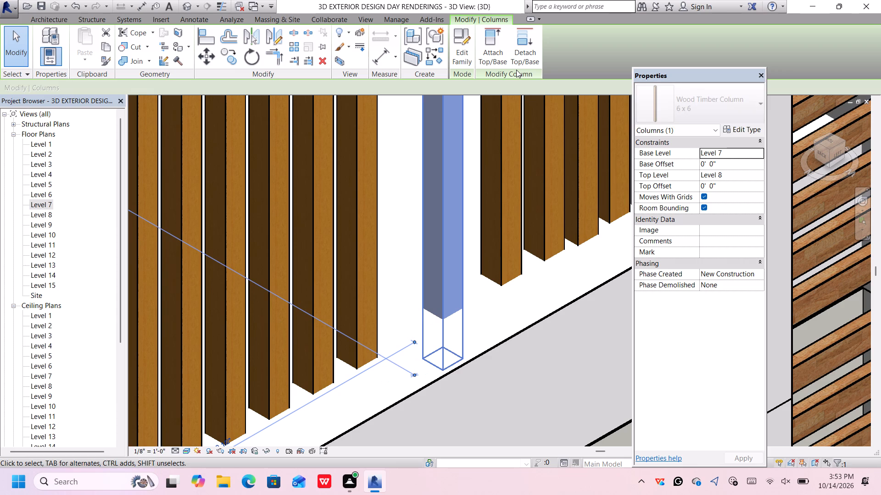
key("Up")
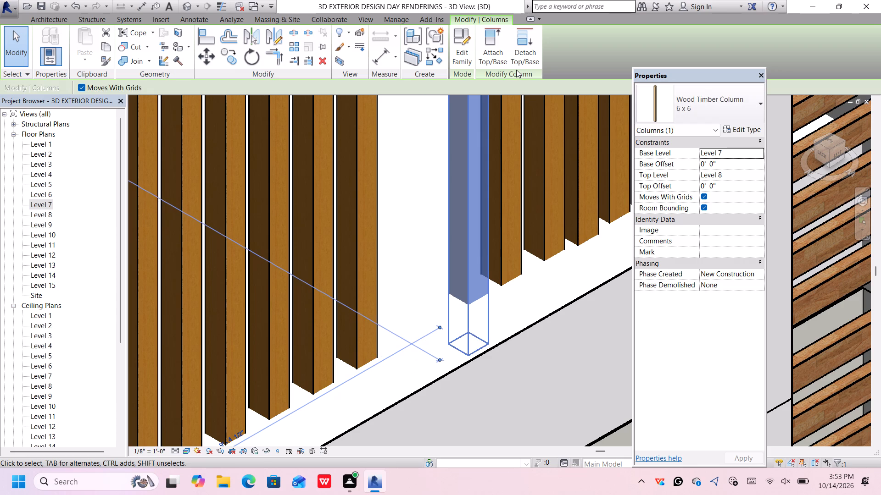
key("Down")
key("Down")
key("Down")
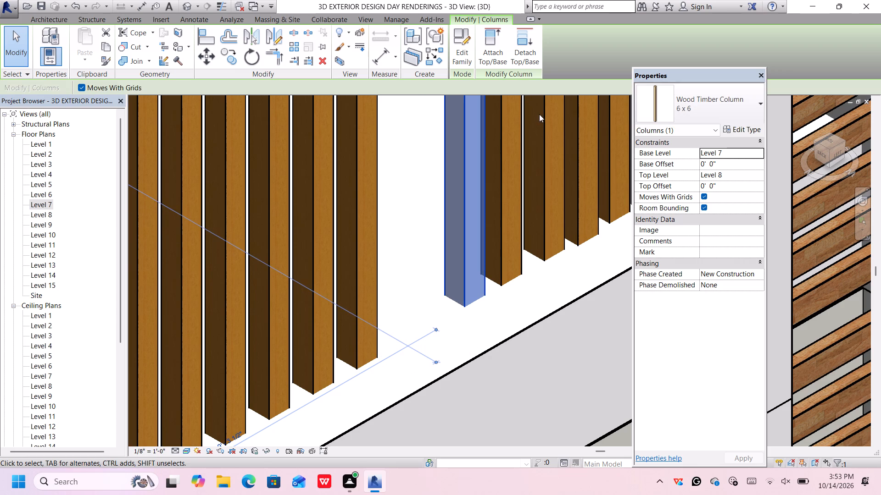
Nudge the third column from the projecting wall slightly across the row and toward the fourth column to refine its spacing.
left_click(553, 221)
left_click(544, 221)
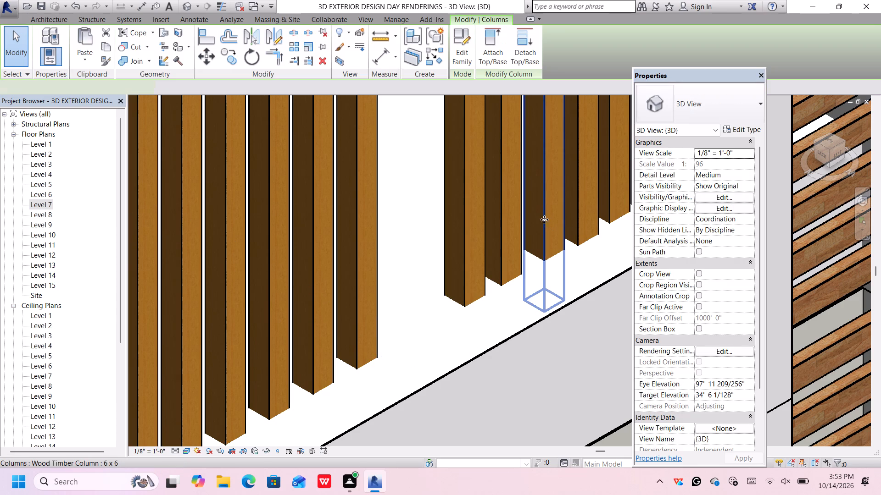
key("Left")
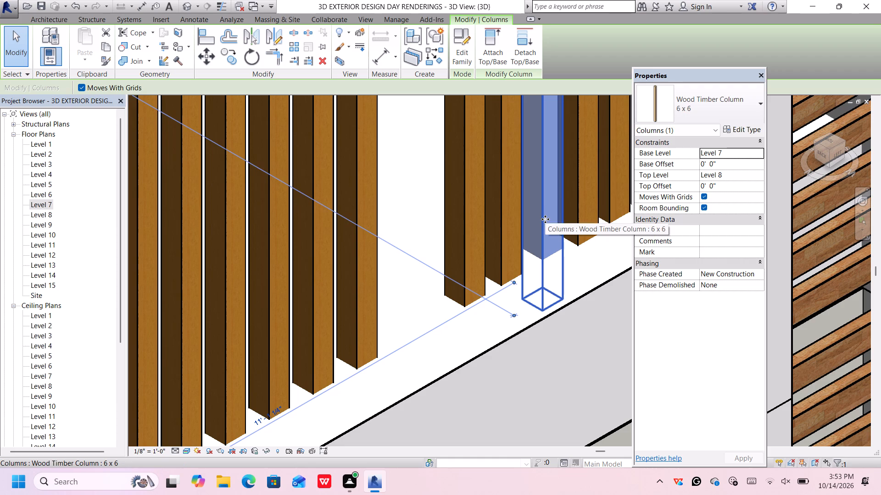
key("Down")
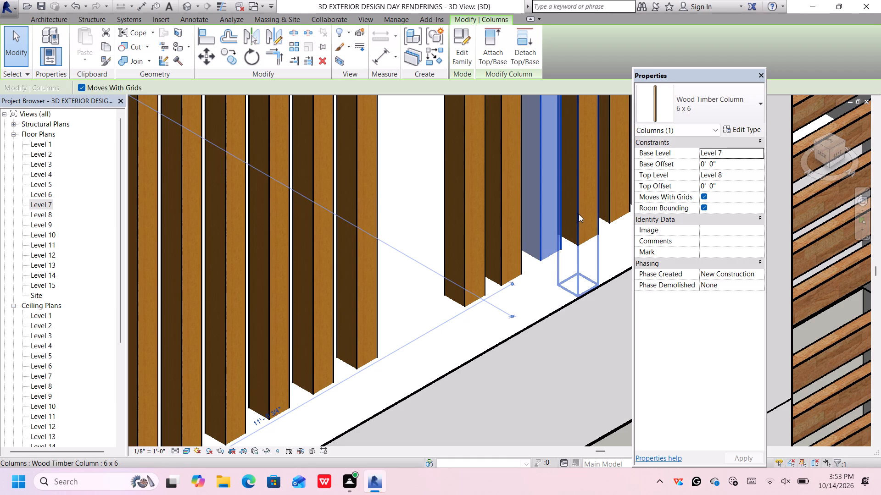
Nudge the second column from the projecting wall to 11'-10" along the row and slightly across it.
left_click(579, 214)
key("Down")
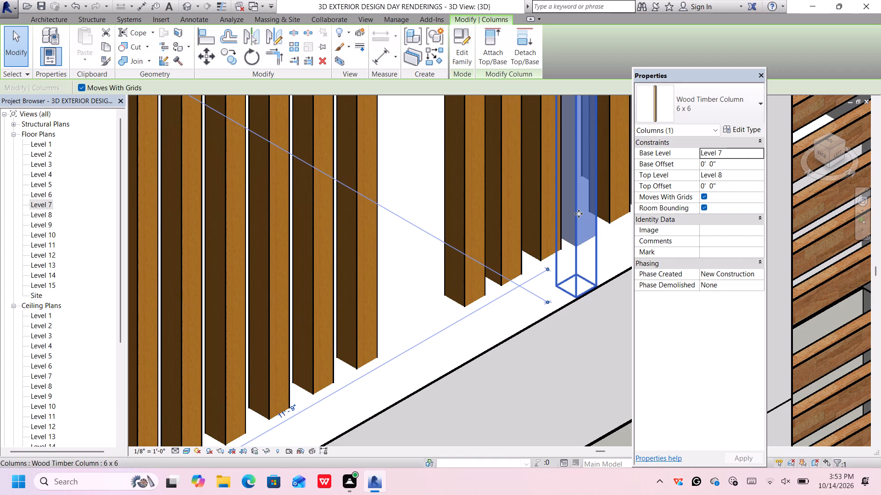
key("Up")
key("Up")
key("Left")
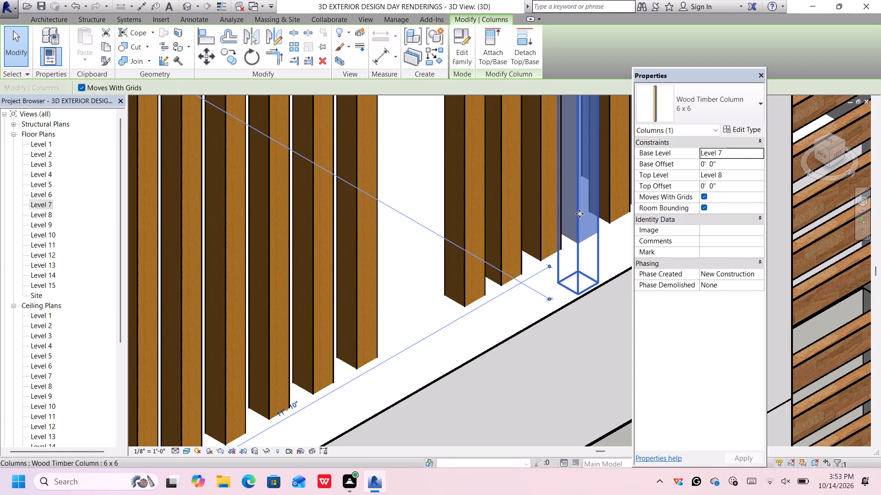
key("Left")
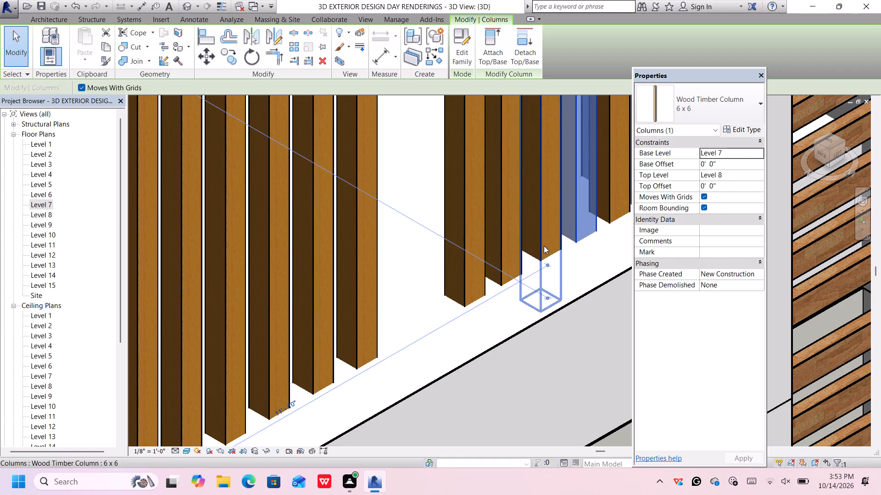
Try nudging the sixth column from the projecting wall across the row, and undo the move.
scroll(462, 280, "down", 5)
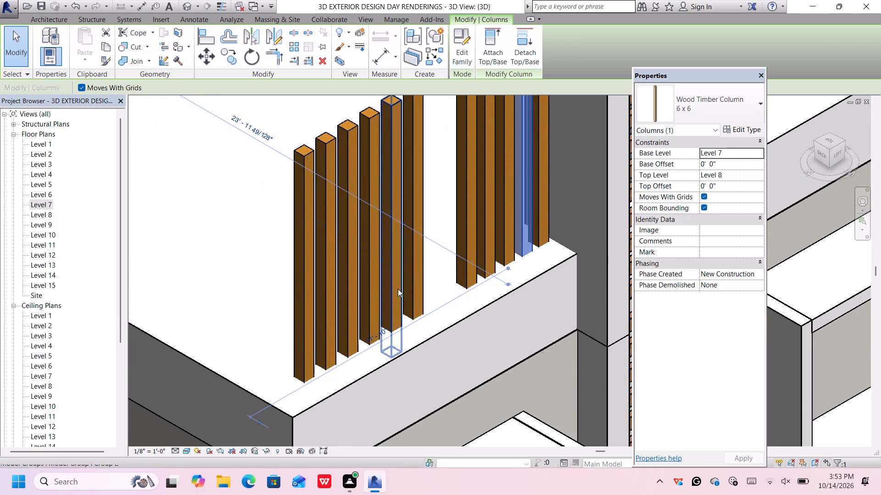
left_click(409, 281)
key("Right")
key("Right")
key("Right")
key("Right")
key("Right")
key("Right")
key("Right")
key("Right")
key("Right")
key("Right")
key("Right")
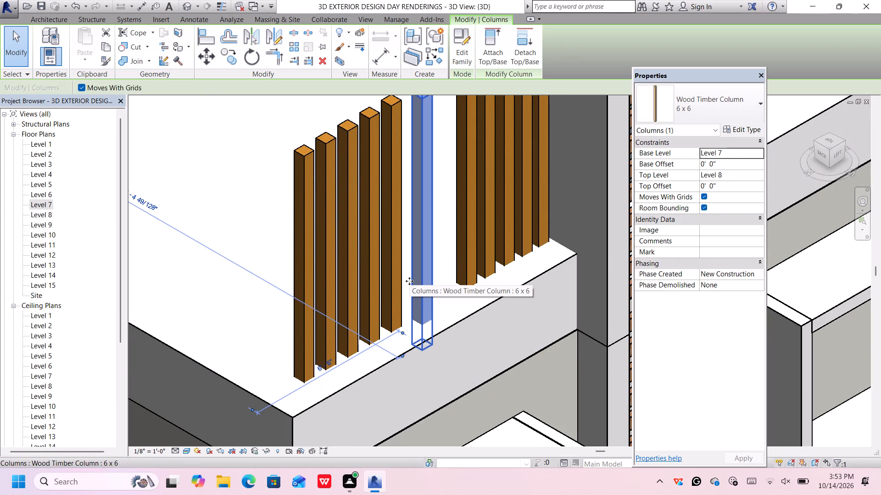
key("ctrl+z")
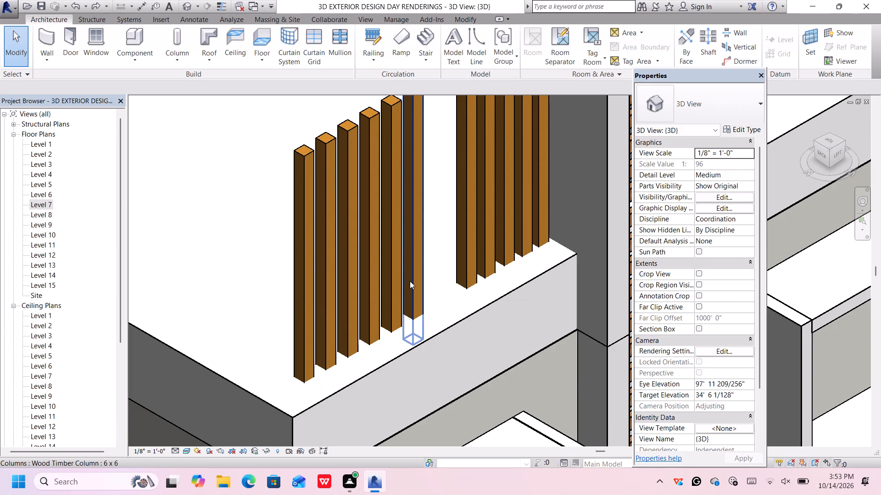
Nudge the sixth column from the projecting wall to 24'-0 49/128" across the row and toward the fifth, leaving a narrow gap.
left_click(410, 281)
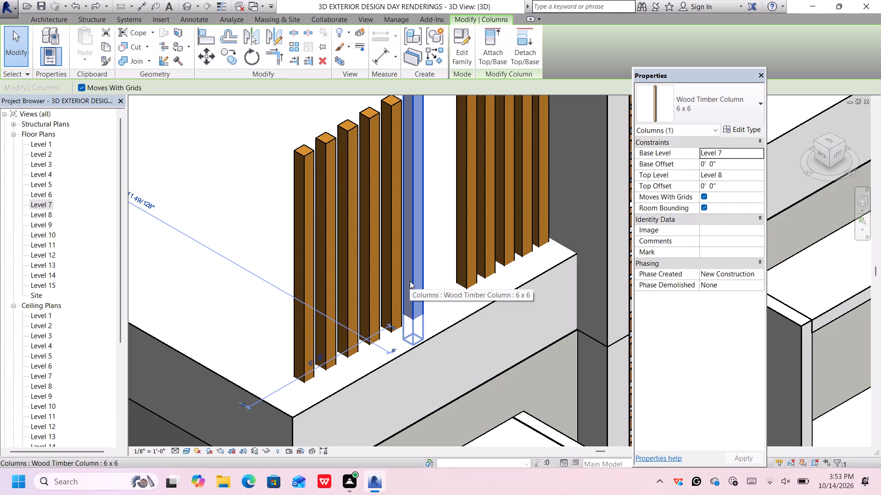
key("Right")
key("Right")
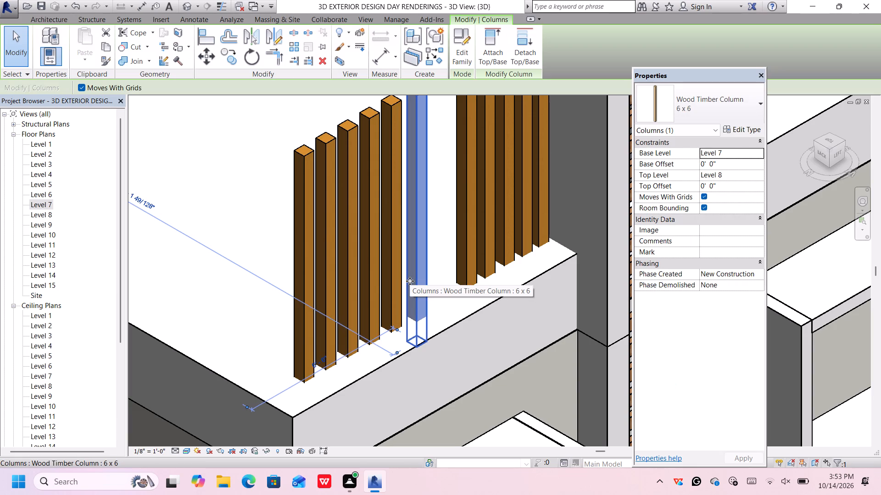
key("ctrl+z")
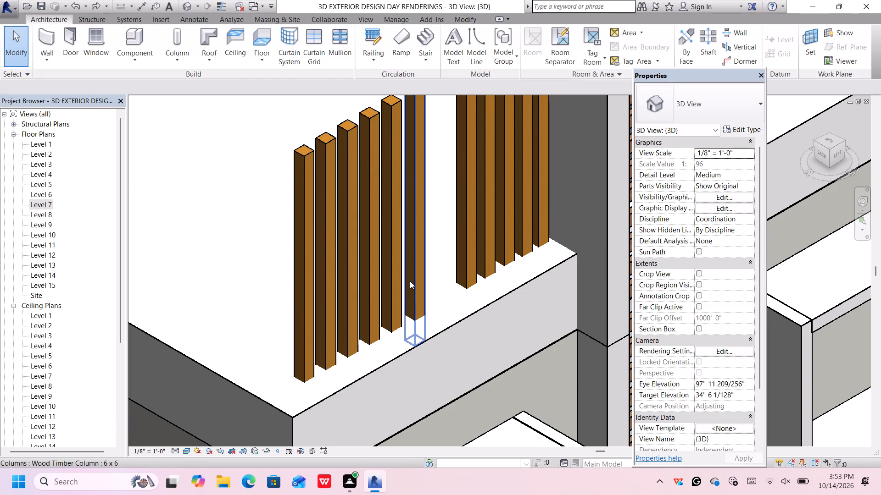
left_click(410, 281)
key("Up")
key("Up")
key("Up")
key("Up")
key("Up")
key("Up")
key("Up")
key("Up")
key("Up")
key("Up")
key("Up")
key("Up")
key("Up")
key("Up")
key("Up")
key("Up")
key("Up")
key("Up")
key("Up")
key("Up")
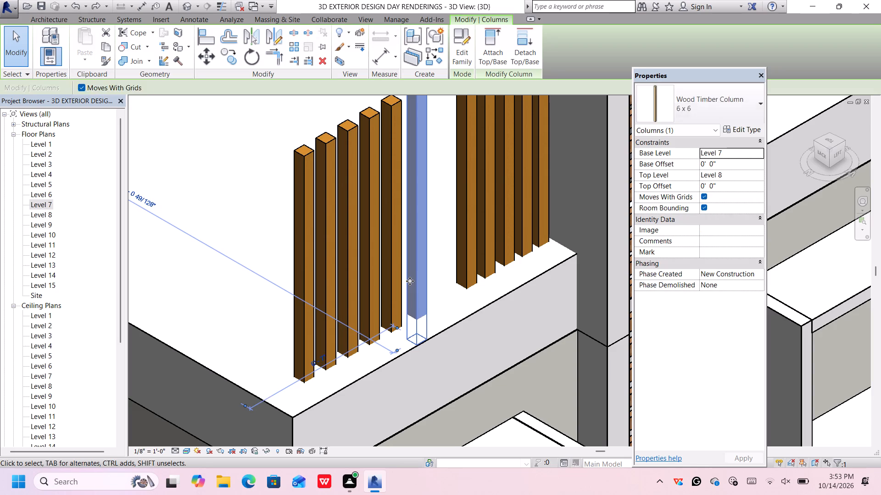
key("Up")
key("Up")
key("Up")
key("Up")
key("Up")
key("Up")
key("Up")
key("Up")
key("Up")
key("Up")
key("Up")
key("Up")
key("Up")
key("Up")
key("Up")
key("Up")
key("Up")
key("Up")
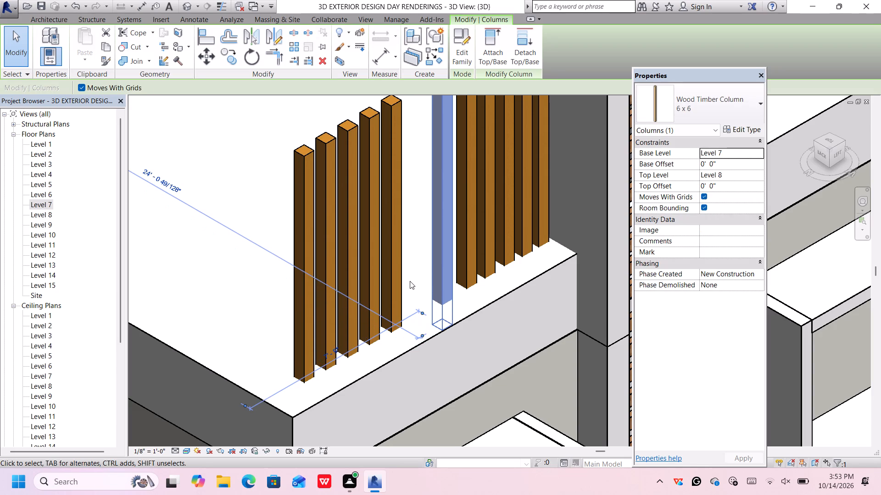
key("Up")
key("Up")
key("Up")
key("Up")
key("Up")
key("Up")
key("Up")
key("Up")
key("Up")
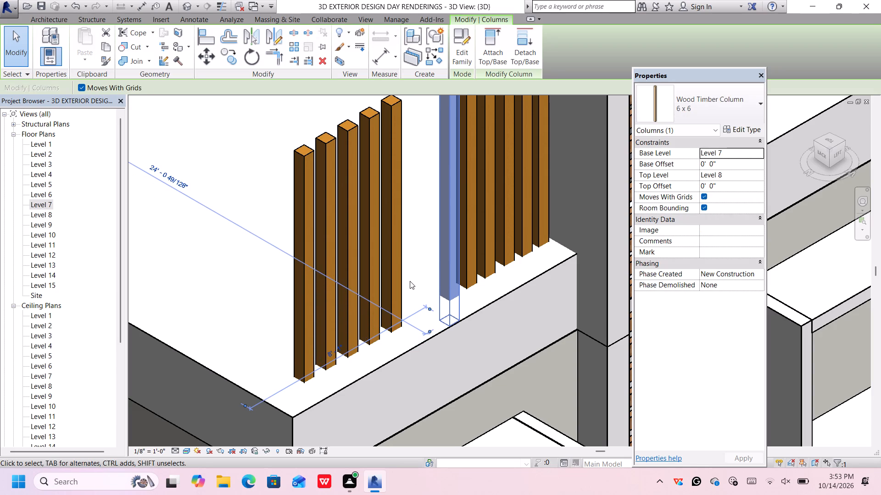
Nudge the seventh column from the projecting wall along the row toward the sixth, leaving a narrow gap like the others.
scroll(469, 287, "up", 4)
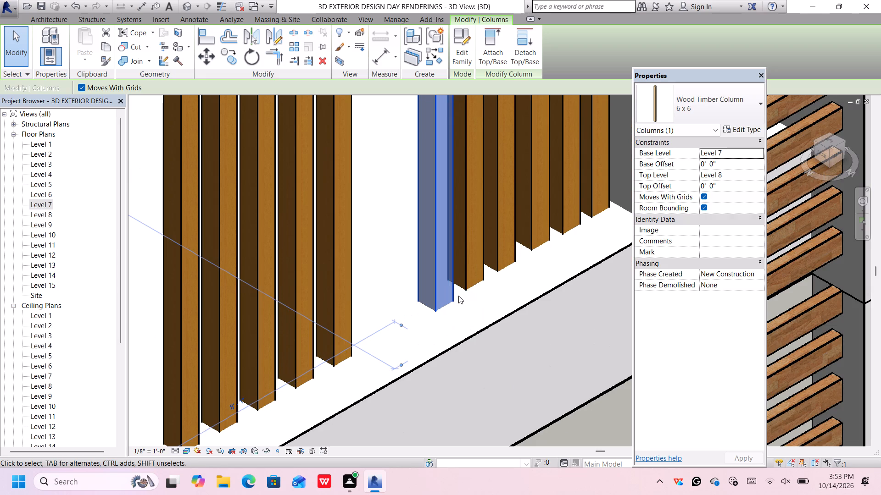
left_click(339, 302)
left_click(334, 308)
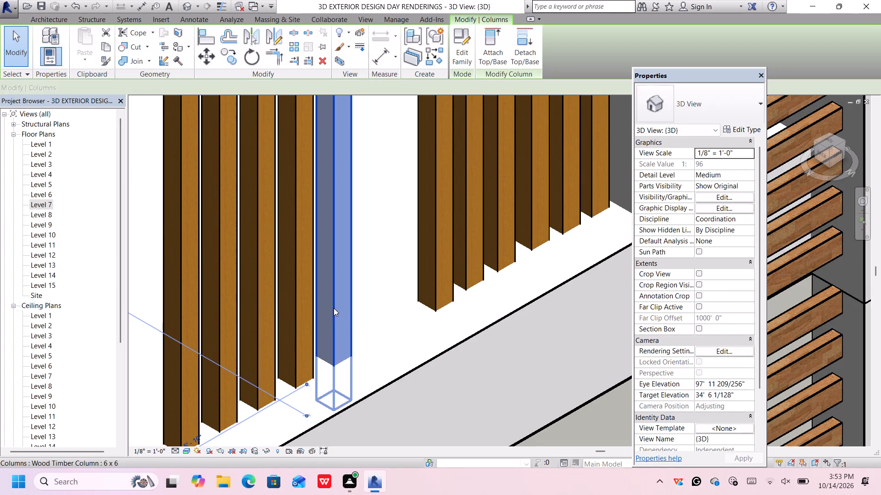
key("Up")
key("Up")
key("Up")
key("Up")
key("Up")
key("Up")
key("Up")
key("Up")
key("Up")
key("Up")
key("Up")
key("Up")
key("Up")
key("Up")
key("Up")
key("Up")
key("Up")
key("Up")
key("Up")
key("Up")
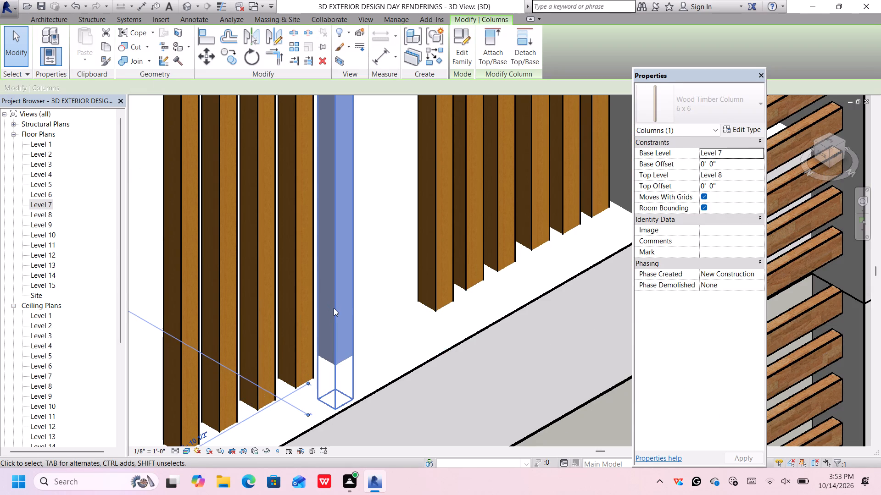
key("Up")
key("Up")
key("Up")
key("Up")
key("Up")
key("Up")
key("Up")
key("Up")
key("Up")
key("Up")
key("Up")
key("Up")
key("Up")
key("Up")
key("Up")
key("Up")
key("Up")
key("Up")
key("Up")
key("Up")
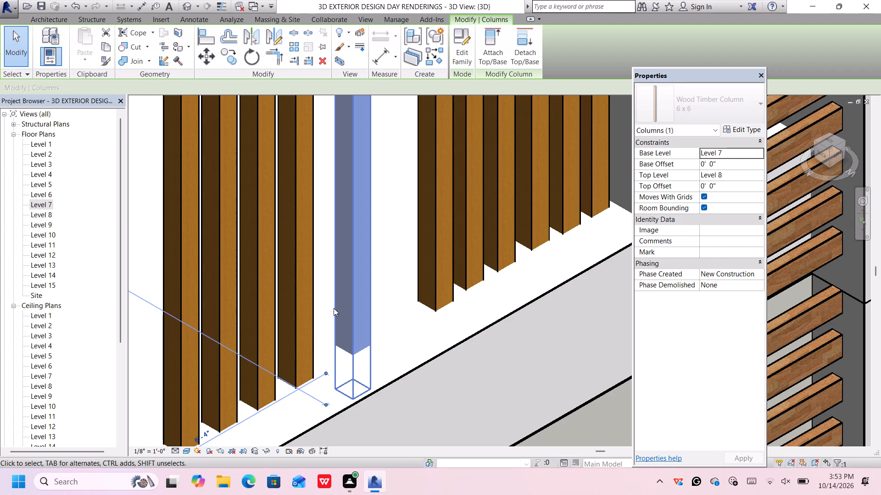
key("Up")
key("Up")
key("Up")
key("Up")
key("Up")
key("Up")
key("Up")
key("Up")
key("Up")
key("Up")
key("Up")
key("Up")
key("Up")
key("Up")
key("Up")
key("Up")
key("Up")
key("Up")
key("Up")
key("Up")
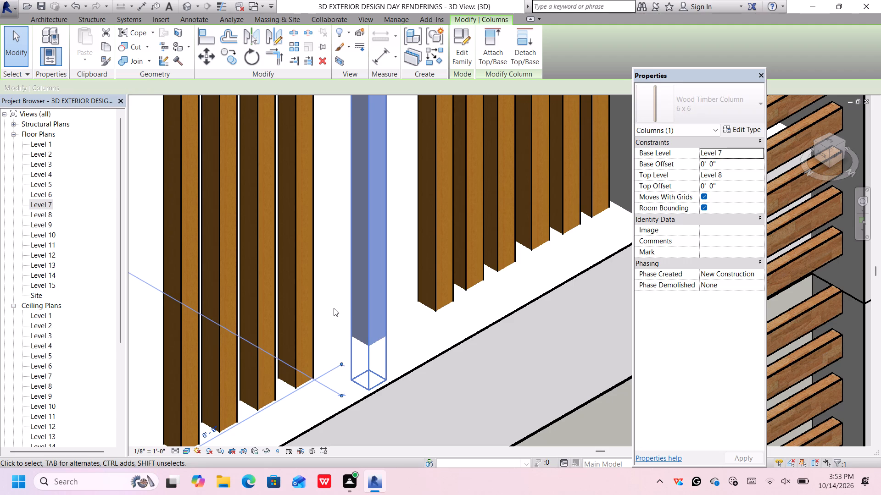
key("Up")
key("Up")
key("Up")
key("Up")
key("Up")
key("Up")
key("Up")
key("Up")
key("Up")
key("Up")
key("Up")
key("Up")
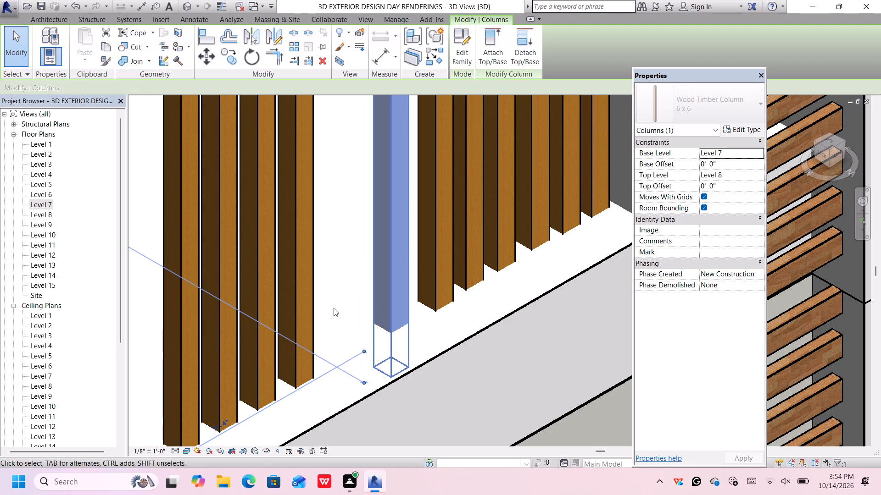
key("Up")
key("Up")
key("Up")
key("Up")
key("Up")
key("Up")
key("Up")
key("Up")
key("Up")
key("Up")
key("Up")
key("Up")
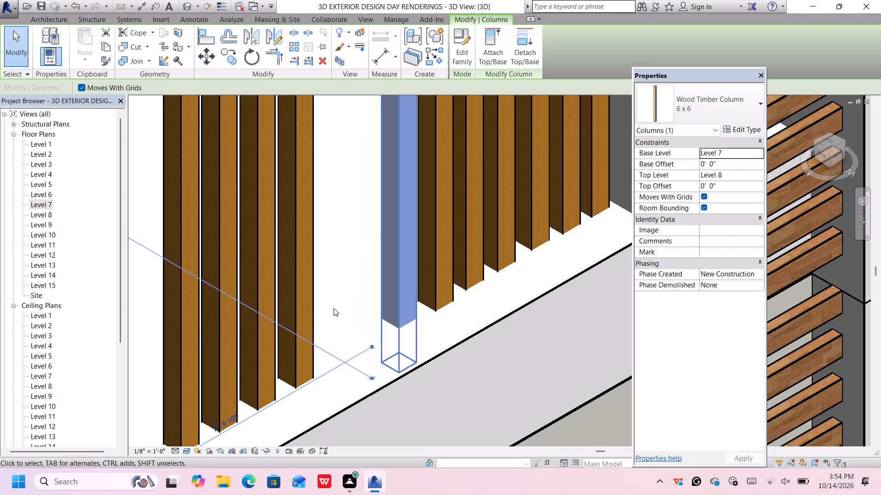
key("Up")
key("Up")
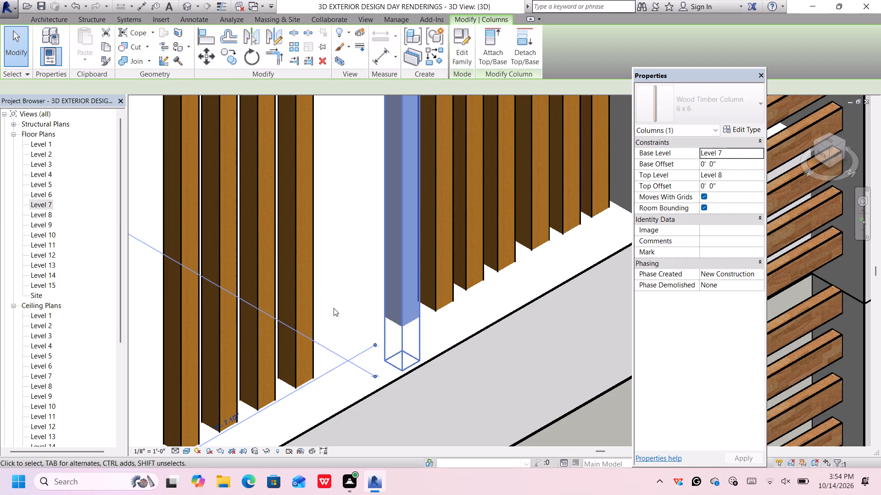
Nudge the eighth column from the projecting wall along the row toward the seventh, leaving a narrow gap like the others.
left_click(298, 326)
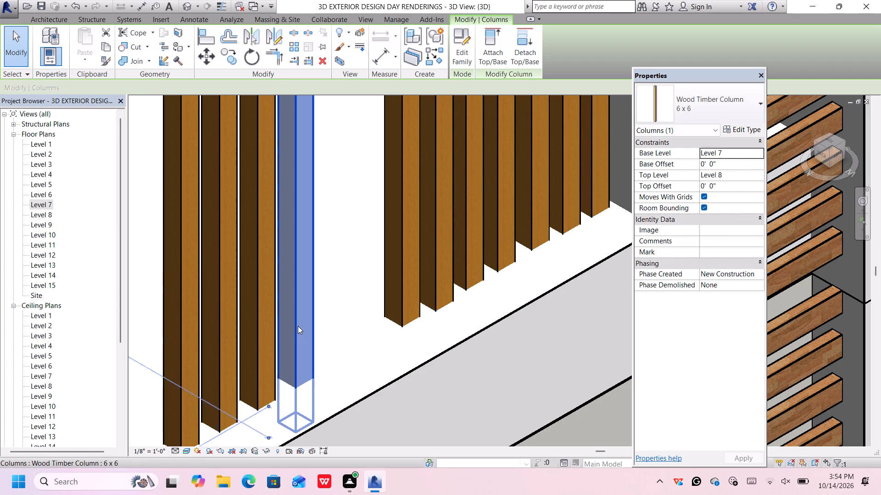
key("Up")
key("Up")
key("Up")
key("Up")
key("Up")
key("Up")
key("Up")
key("Up")
key("Up")
key("Up")
key("Up")
key("Up")
key("Up")
key("Up")
key("Up")
key("Up")
key("Up")
key("Up")
key("Up")
key("Up")
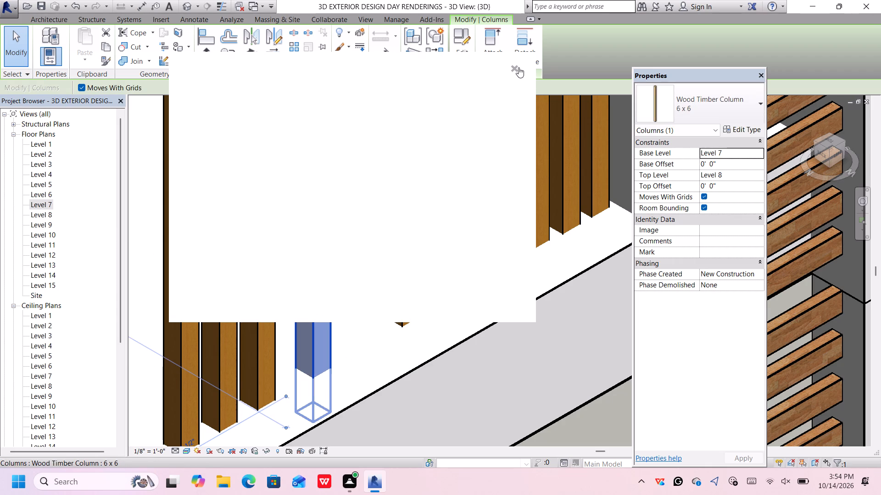
left_click(516, 66)
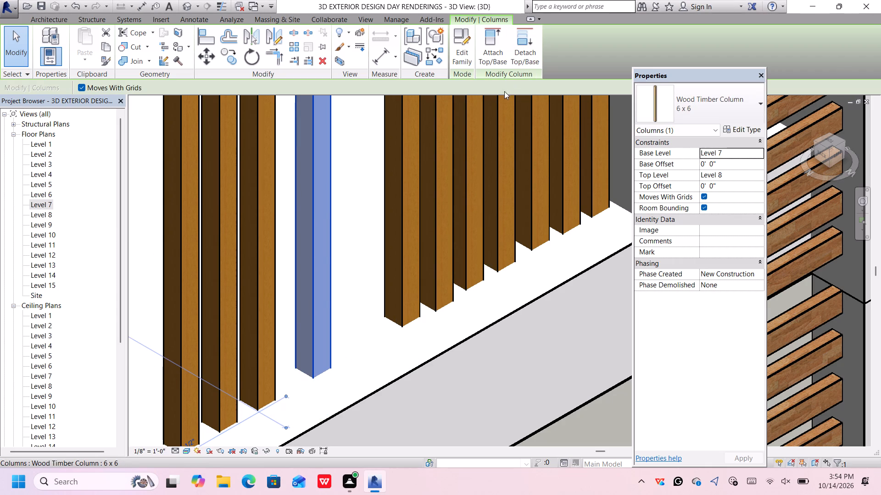
key("Up")
key("Up")
key("Up")
key("Up")
key("Up")
key("Up")
key("Up")
key("Up")
key("Up")
key("Up")
key("Up")
key("Up")
key("Up")
key("Up")
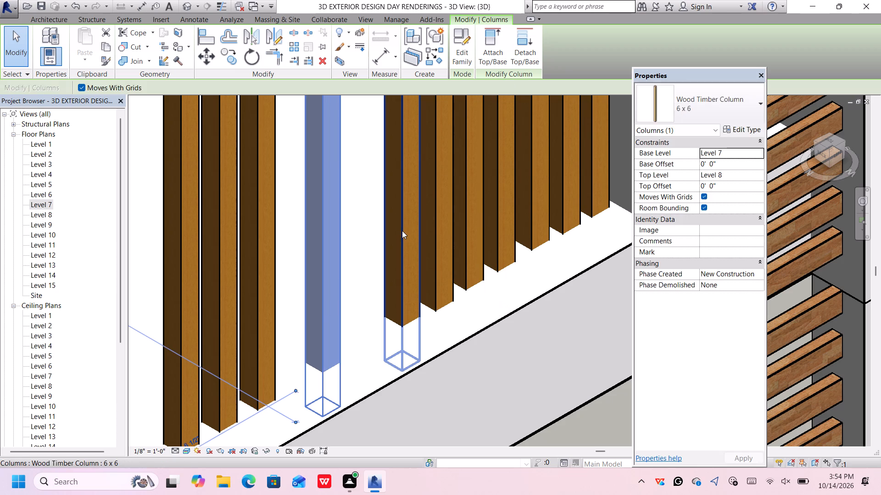
key("Up")
key("Up")
key("Up")
key("Up")
key("Up")
key("Up")
key("Up")
key("Up")
key("Up")
key("Up")
key("Up")
key("Up")
key("Up")
key("Up")
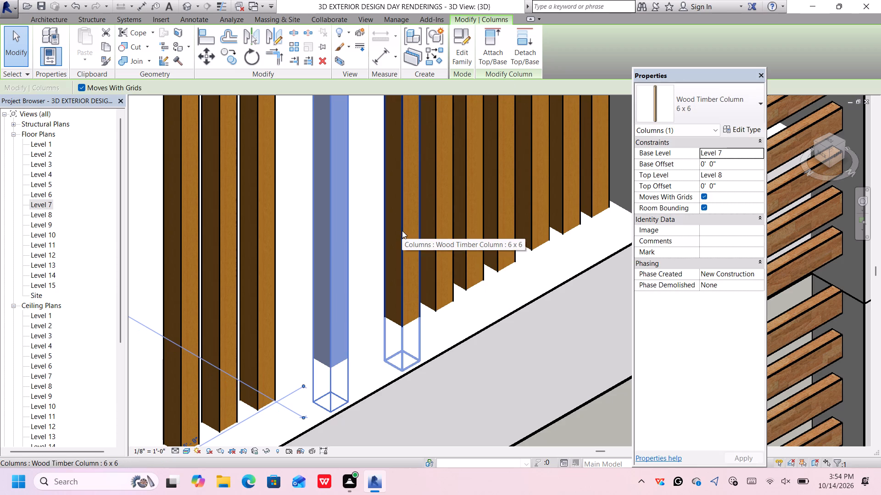
key("Up")
key("Up")
key("Up")
key("Up")
key("Up")
key("Up")
key("Up")
key("Up")
key("Up")
key("Up")
key("Up")
key("Up")
key("Up")
key("Up")
key("Up")
key("Up")
key("Up")
key("Up")
key("Up")
key("Up")
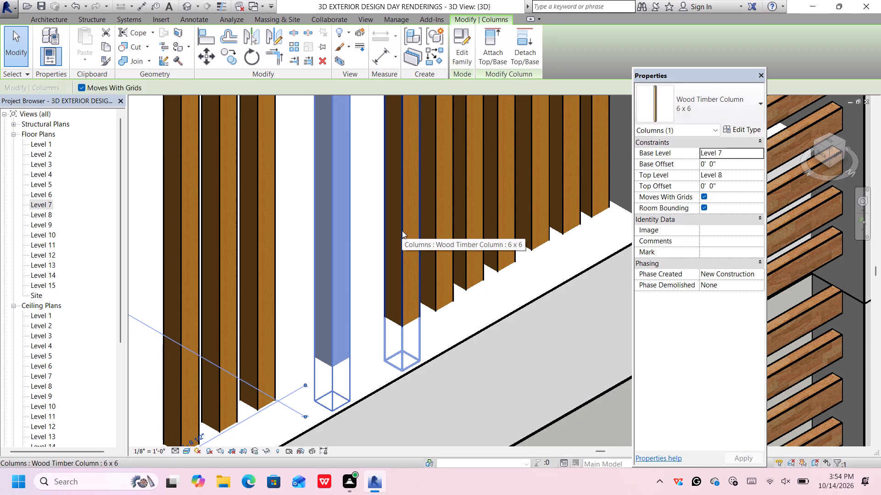
key("Up")
key("Up")
key("Up")
key("Up")
key("Up")
key("Up")
key("Up")
key("Up")
key("Up")
key("Up")
key("Up")
key("Up")
key("Up")
key("Up")
key("Up")
key("Up")
key("Up")
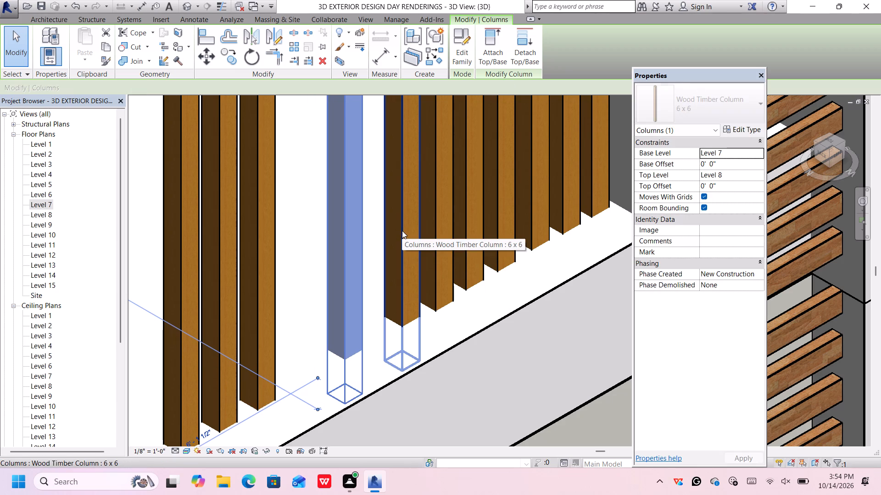
key("Up")
key("Up")
key("Up")
key("Up")
key("Up")
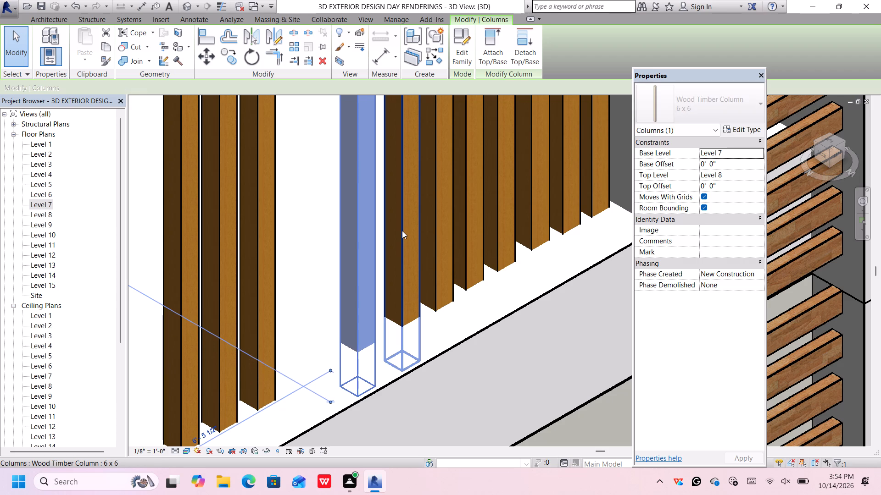
key("Up")
key("Up")
key("Up")
key("Up")
key("Up")
key("Up")
key("Up")
key("Up")
key("Up")
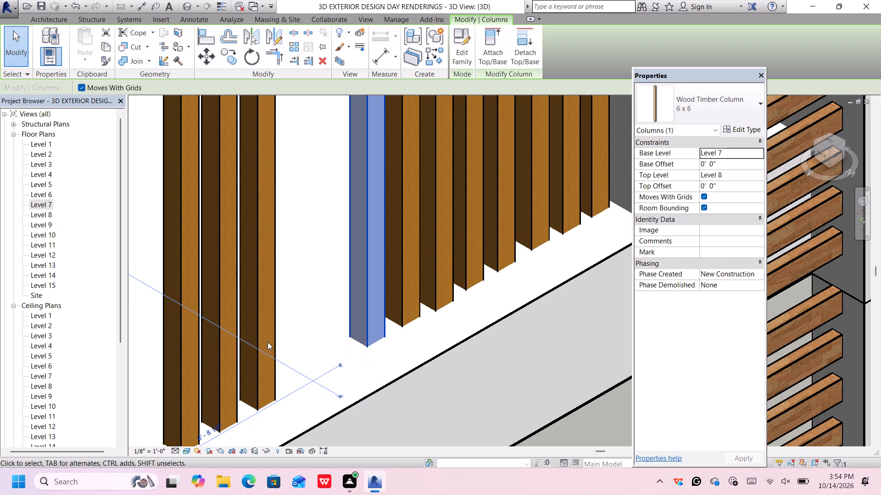
Nudge the ninth column from the projecting wall along the row toward the eighth, leaving a narrow gap like the others.
left_click(274, 322)
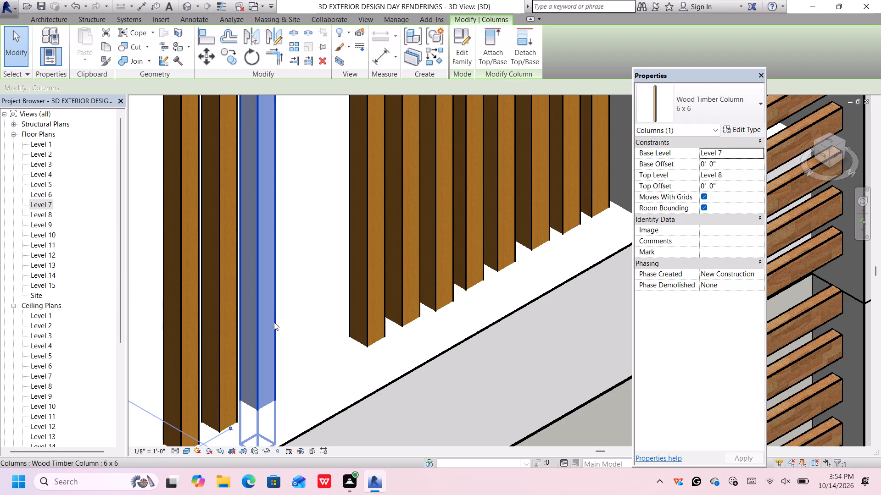
left_click(274, 321)
key("Up")
key("Up")
key("Up")
key("Up")
key("Up")
key("Up")
key("Up")
key("Up")
key("Up")
key("Up")
key("Up")
key("Up")
key("Up")
key("Up")
key("Up")
key("Up")
key("Up")
key("Up")
key("Up")
key("Up")
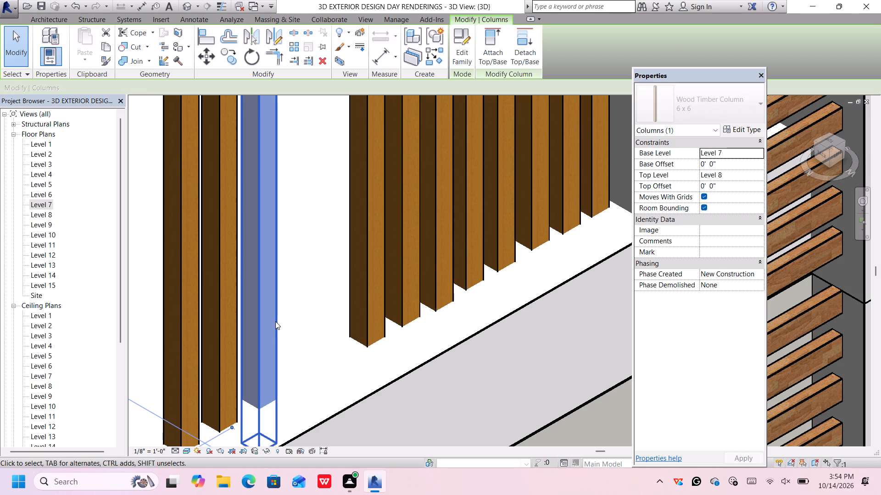
key("Up")
key("Up")
key("Up")
key("Up")
key("Up")
key("Up")
key("Up")
key("Up")
key("Up")
key("Up")
key("Up")
key("Up")
key("Up")
key("Up")
key("Up")
key("Up")
key("Up")
key("Up")
key("Up")
key("Up")
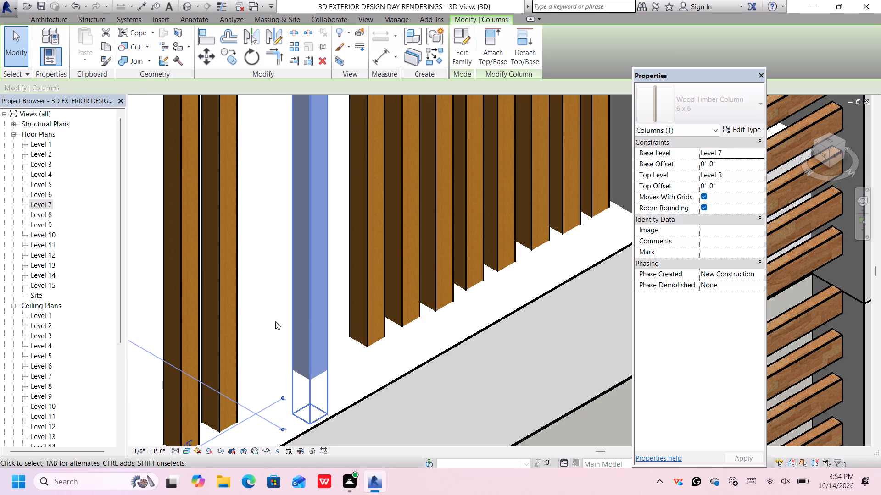
key("Up")
key("Up")
key("Up")
key("Up")
key("Up")
key("Up")
key("Up")
key("Up")
key("Up")
key("Up")
key("Up")
key("Up")
key("Up")
key("Up")
key("Up")
key("Up")
key("Up")
key("Up")
key("Up")
key("Up")
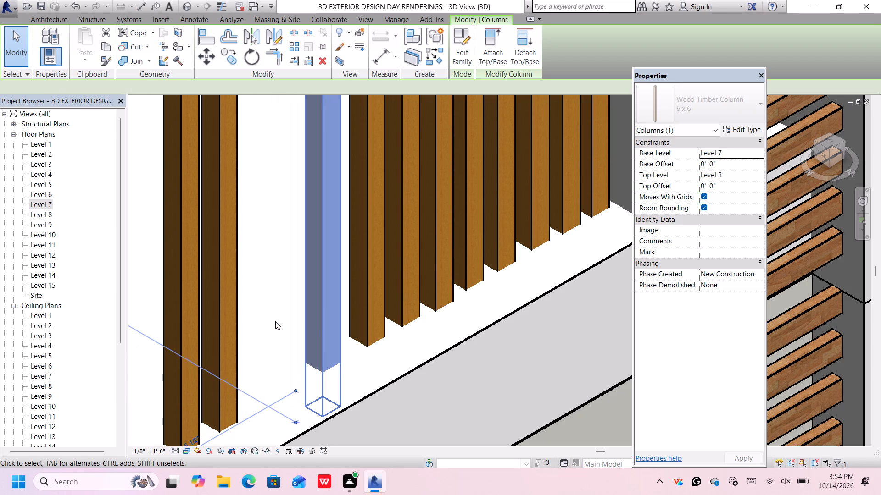
key("Up")
key("Up")
key("Up")
key("Up")
key("Up")
key("Up")
key("Up")
key("Up")
key("Up")
key("Up")
key("Up")
key("Up")
key("Up")
key("Up")
key("Up")
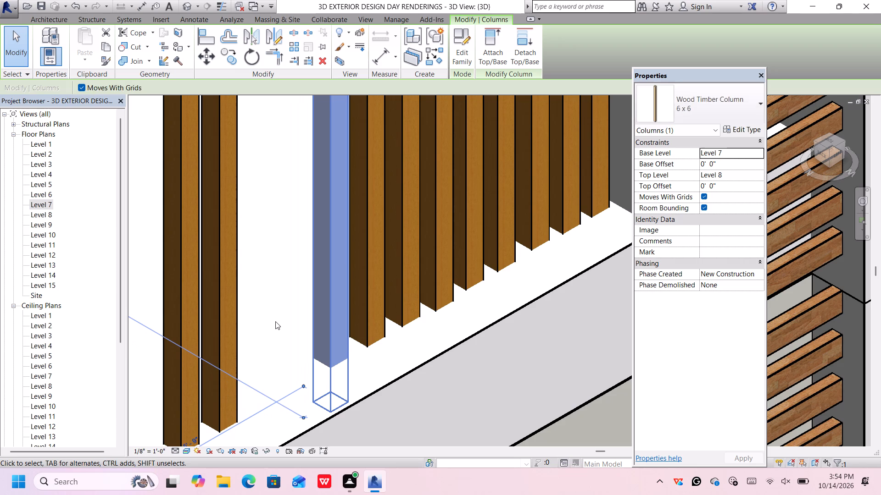
key("Up")
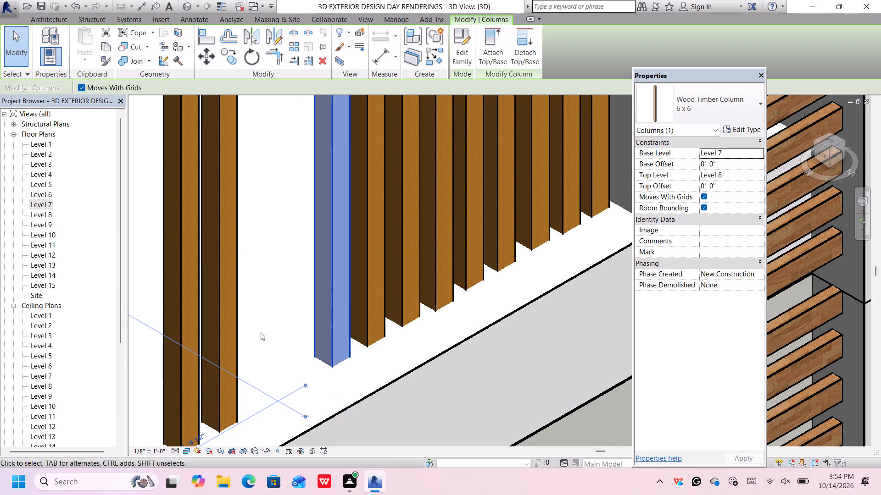
Nudge the tenth column from the projecting wall along the row toward the ninth, leaving a narrow gap like the others.
left_click(237, 333)
key("Up")
key("Up")
key("Up")
key("Up")
key("Up")
key("Up")
key("Up")
key("Up")
key("Up")
key("Up")
key("Up")
key("Up")
key("Up")
key("Up")
key("Up")
key("Up")
key("Up")
key("Up")
key("Up")
key("Up")
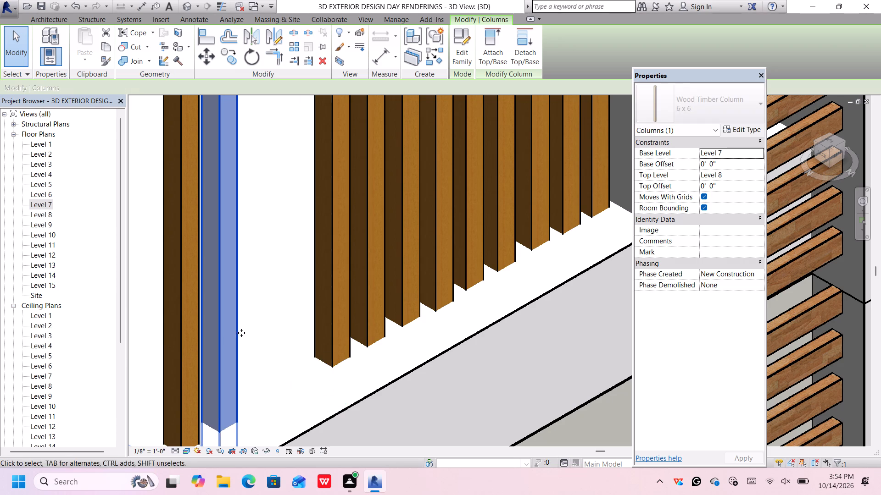
key("Up")
key("Up")
key("Up")
key("Up")
key("Up")
key("Up")
key("Up")
key("Up")
key("Up")
key("Up")
key("Up")
key("Up")
key("Up")
key("Up")
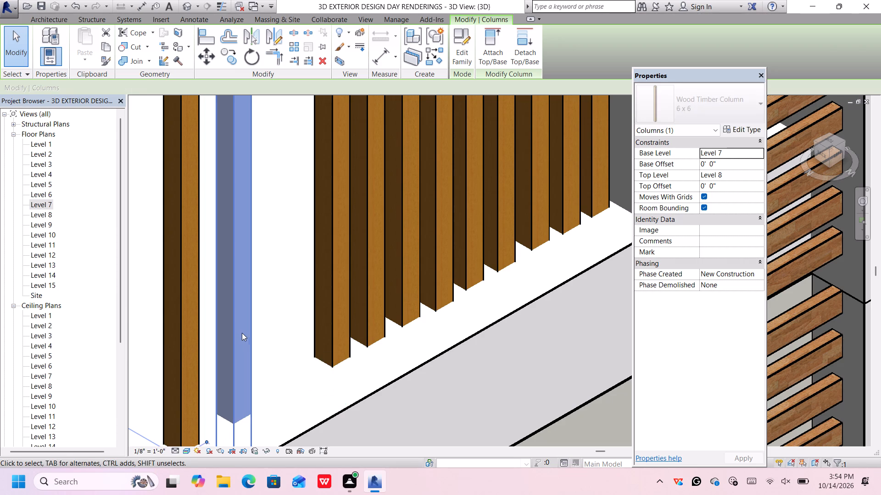
key("Up")
key("Up")
key("Up")
key("Up")
key("Up")
key("Up")
key("Up")
key("Up")
key("Up")
key("Up")
key("Up")
key("Up")
key("Up")
key("Up")
key("Up")
key("Up")
key("Up")
key("Up")
key("Up")
key("Up")
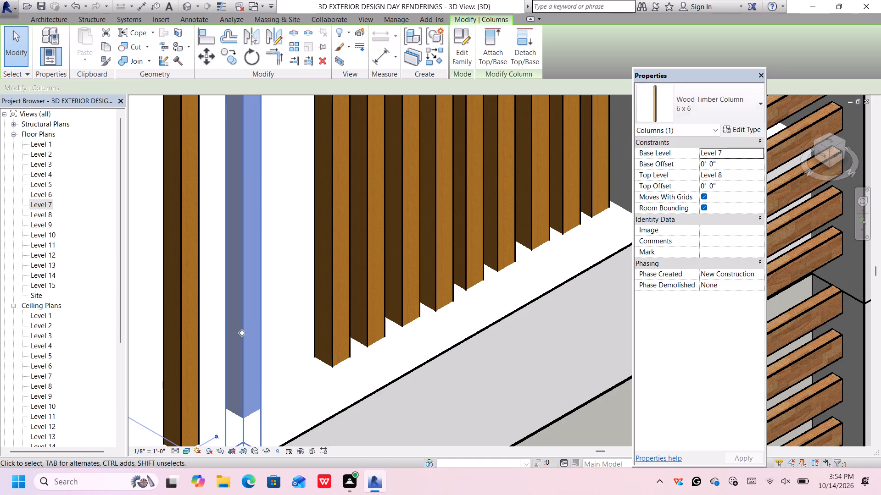
key("Up")
key("Up")
key("Up")
key("Up")
key("Up")
key("Up")
key("Up")
key("Up")
key("Up")
key("Up")
key("Up")
key("Up")
key("Up")
key("Up")
key("Up")
key("Up")
key("Up")
key("Up")
key("Up")
key("Up")
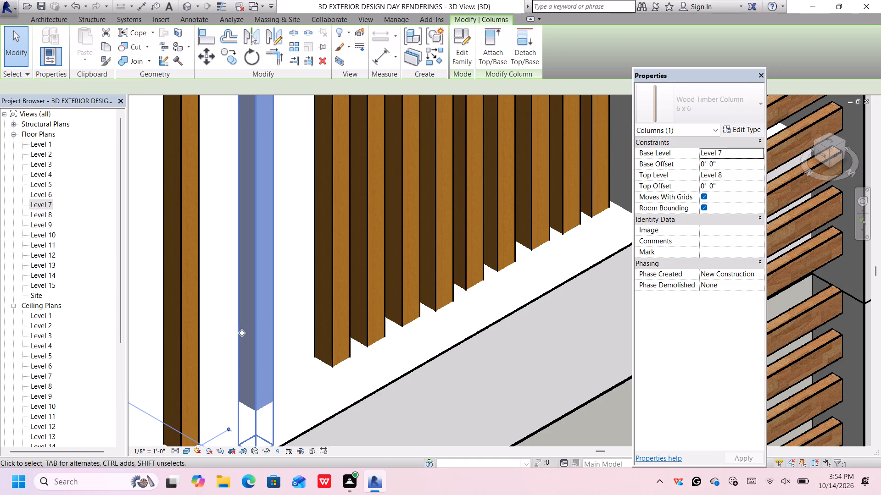
key("Up")
key("Up")
key("Up")
key("Up")
key("Up")
key("Up")
key("Up")
key("Up")
key("Up")
key("Up")
key("Up")
key("Up")
key("Up")
key("Up")
key("Up")
key("Up")
key("Up")
key("Up")
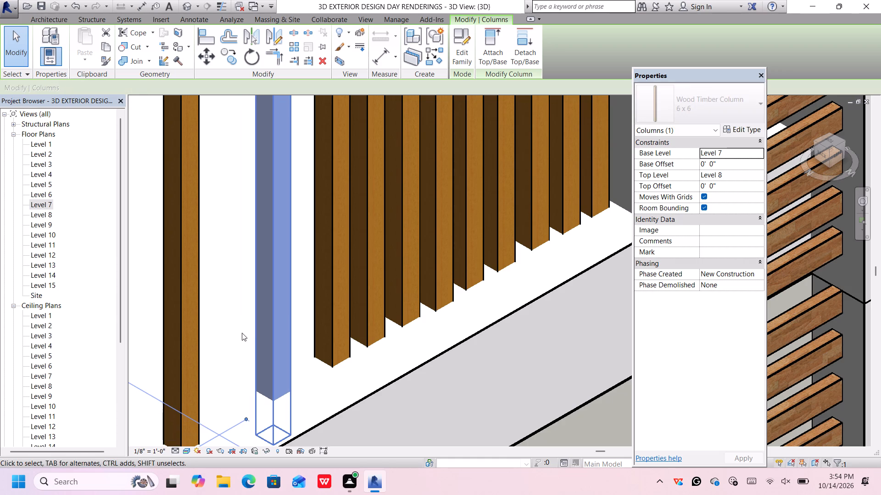
key("Up")
key("Up")
key("Up")
key("Up")
key("Up")
key("Up")
key("Up")
key("Up")
key("Up")
key("Up")
key("Up")
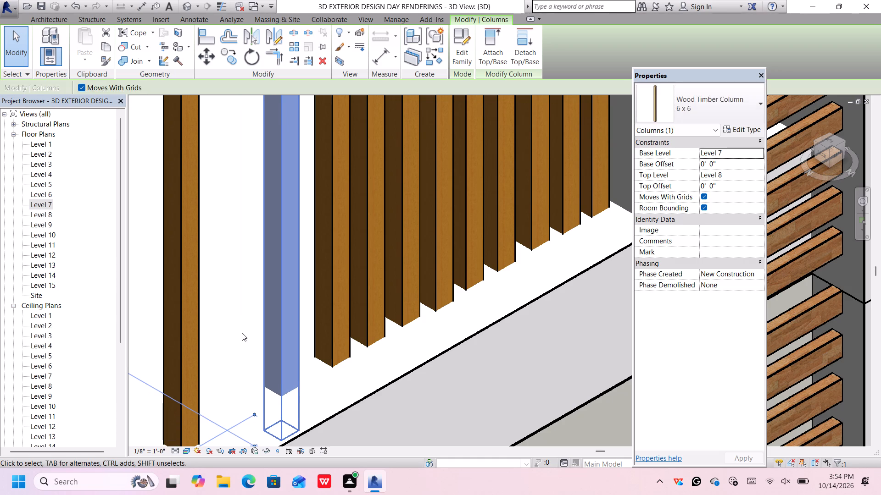
key("Up")
key("Up")
key("Up")
key("Up")
key("Up")
key("Up")
key("Up")
key("Up")
key("Up")
key("Up")
key("Up")
key("Up")
key("Up")
key("Up")
key("Up")
key("Up")
key("Up")
key("Up")
key("Up")
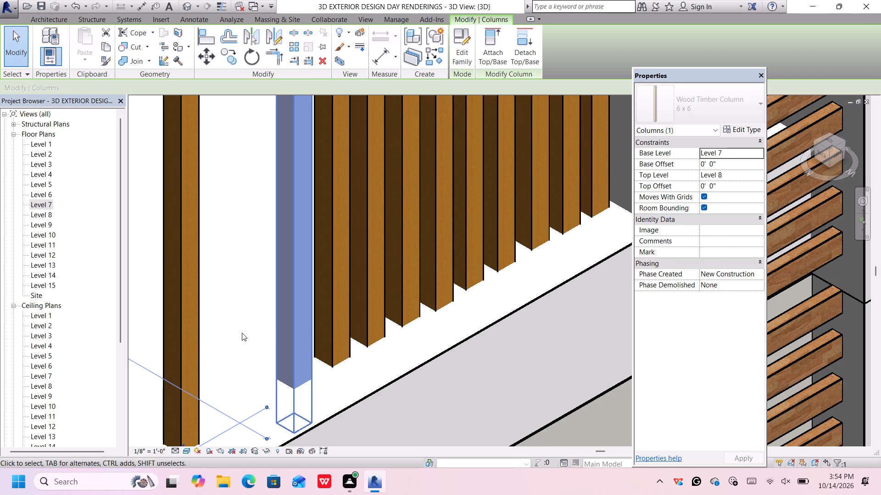
Nudge the eleventh column from the projecting wall along the row toward the tenth, leaving a narrow gap like the others.
left_click(185, 339)
key("Up")
key("Up")
key("Up")
key("Up")
key("Up")
key("Up")
key("Up")
key("Up")
key("Up")
key("Up")
key("Up")
key("Up")
key("Up")
key("Up")
key("Up")
key("Up")
key("Up")
key("Up")
key("Up")
key("Up")
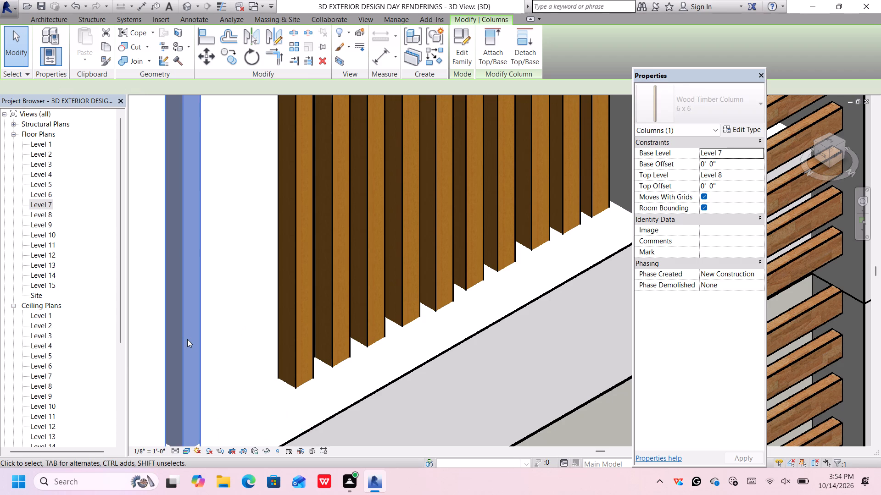
key("Up")
key("Up")
key("Up")
key("Up")
key("Up")
key("Up")
key("Up")
key("Up")
key("Up")
key("Up")
key("Up")
key("Up")
key("Up")
key("Up")
key("Up")
key("Up")
key("Up")
key("Up")
key("Up")
key("Up")
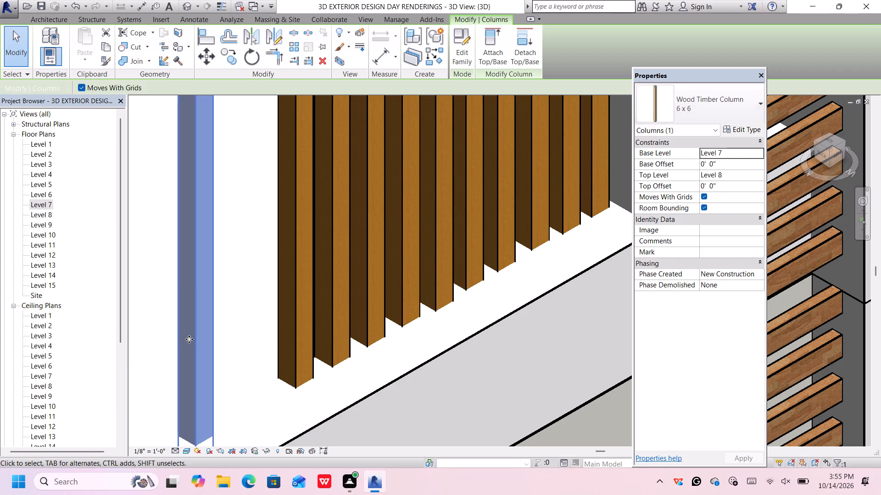
key("Up")
key("Up")
key("Up")
key("Up")
key("Up")
key("Up")
key("Up")
key("Up")
key("Up")
key("Up")
key("Up")
key("Up")
key("Up")
key("Up")
key("Up")
key("Up")
key("Up")
key("Up")
key("Up")
key("Up")
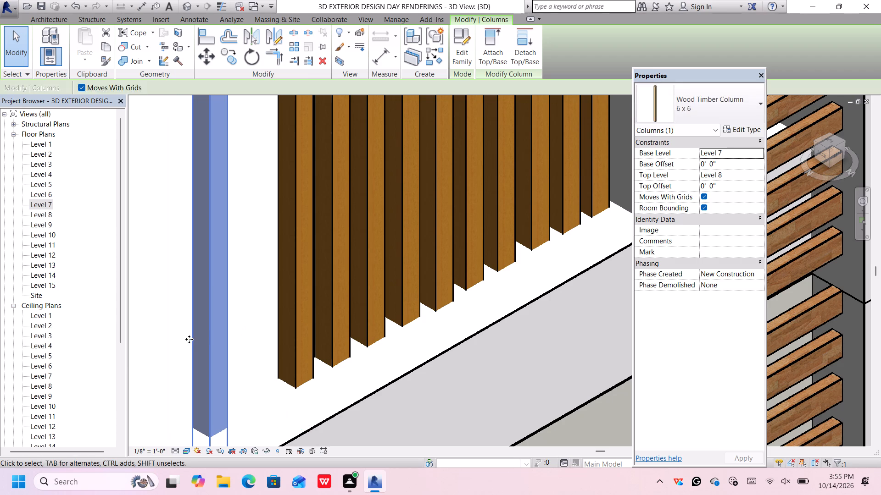
key("Up")
key("Up")
key("Up")
key("Up")
key("Up")
key("Up")
key("Up")
key("Up")
key("Up")
key("Up")
key("Up")
key("Up")
key("Up")
key("Up")
key("Up")
key("Up")
key("Up")
key("Up")
key("Up")
key("Up")
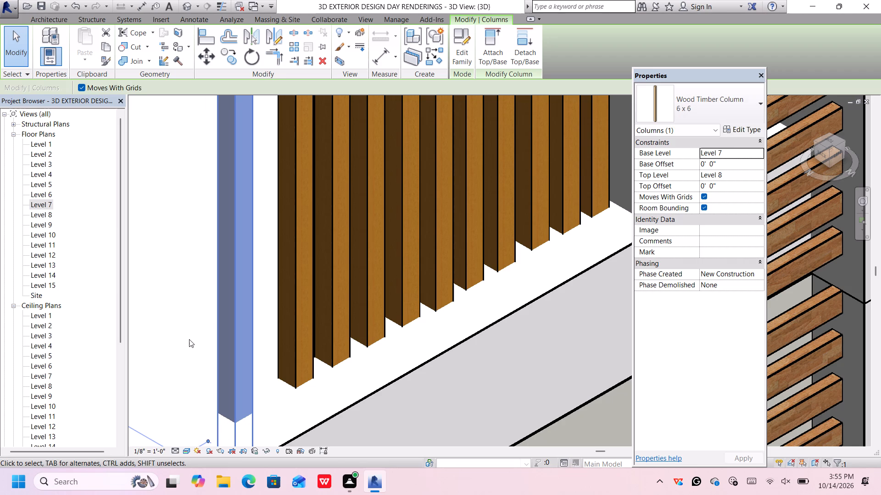
key("Up")
key("Up")
key("Up")
key("Up")
key("Up")
key("Up")
key("Up")
key("Up")
key("Up")
key("Up")
key("Up")
key("Up")
key("Up")
key("Up")
key("Up")
key("Up")
key("Up")
key("Up")
key("Up")
key("Up")
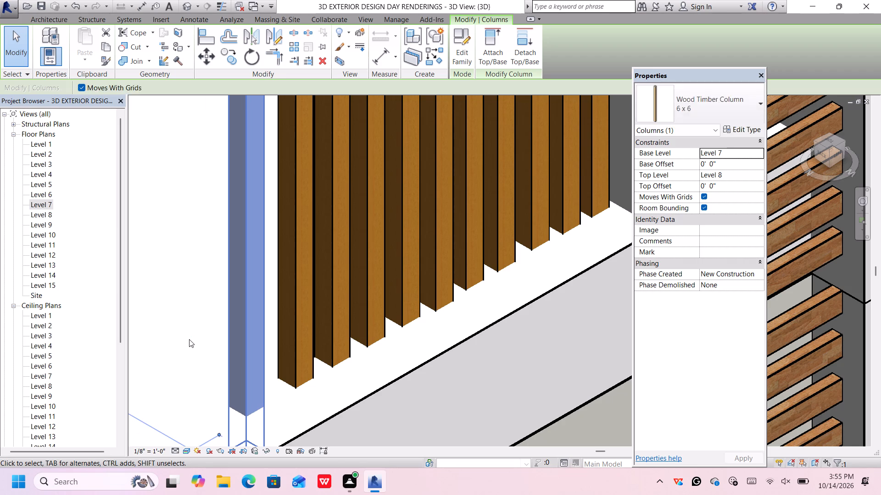
key("Up")
key("Up")
key("Up")
key("Up")
key("Up")
key("Up")
key("Up")
key("Up")
key("Up")
key("Up")
key("Up")
key("Up")
key("Up")
key("Up")
key("Up")
key("Up")
key("Up")
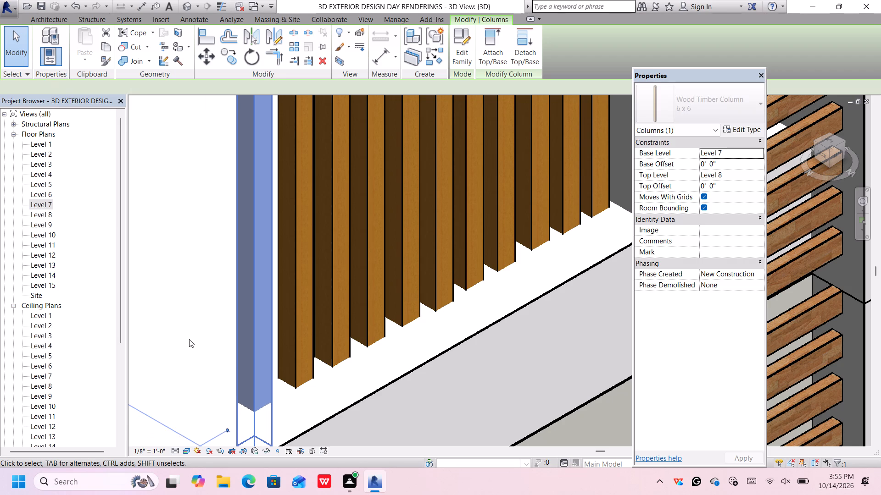
key("Up")
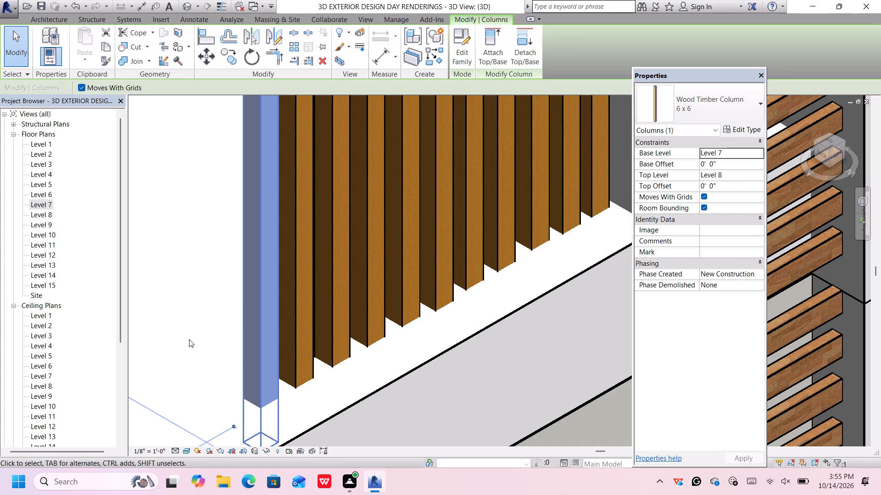
scroll(254, 308, "down", 11)
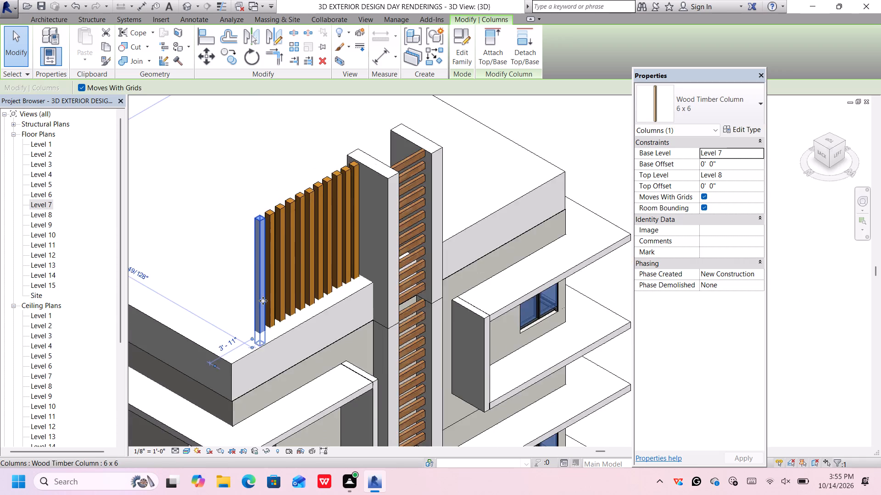
scroll(263, 301, "down", 2)
left_click(472, 159)
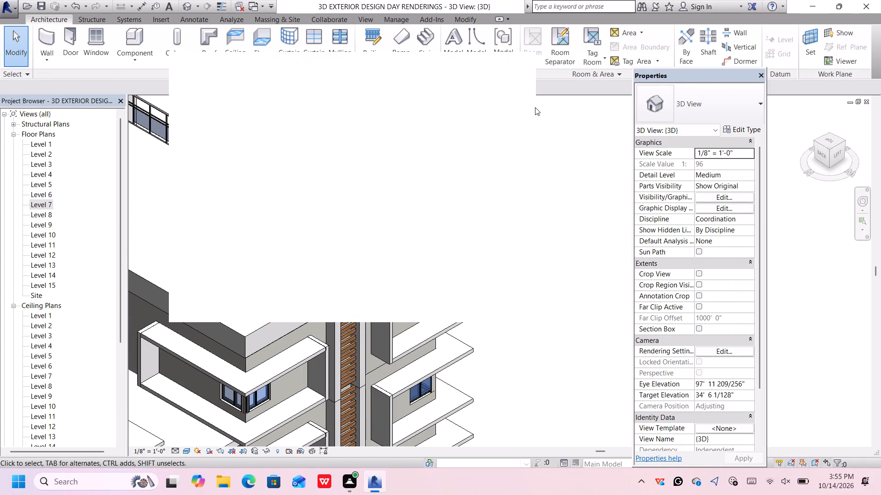
left_click(513, 67)
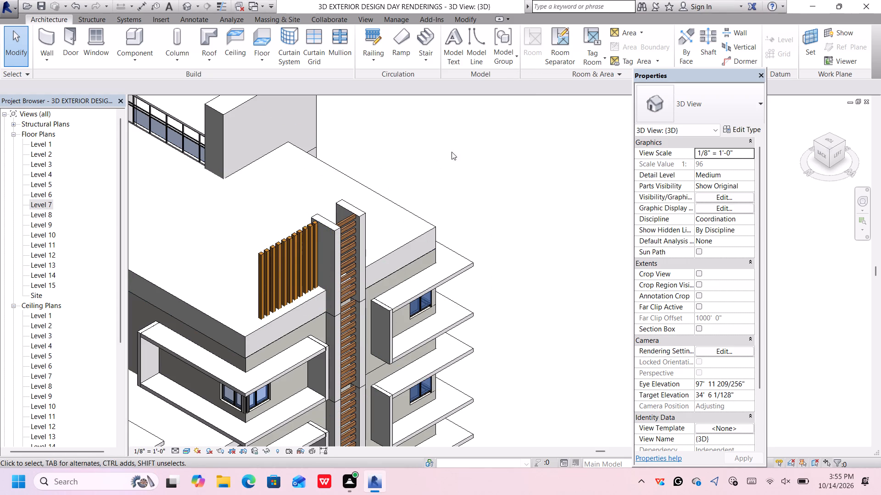
In the Level 7 floor plan, nudge the fourth and fifth columns from the projecting wall 1" inward, away from the slab edge.
left_click(830, 140)
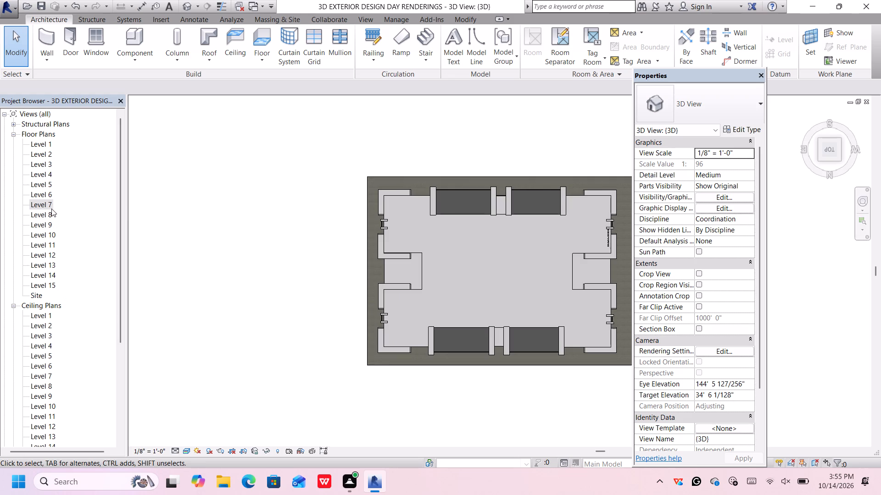
double_click(48, 205)
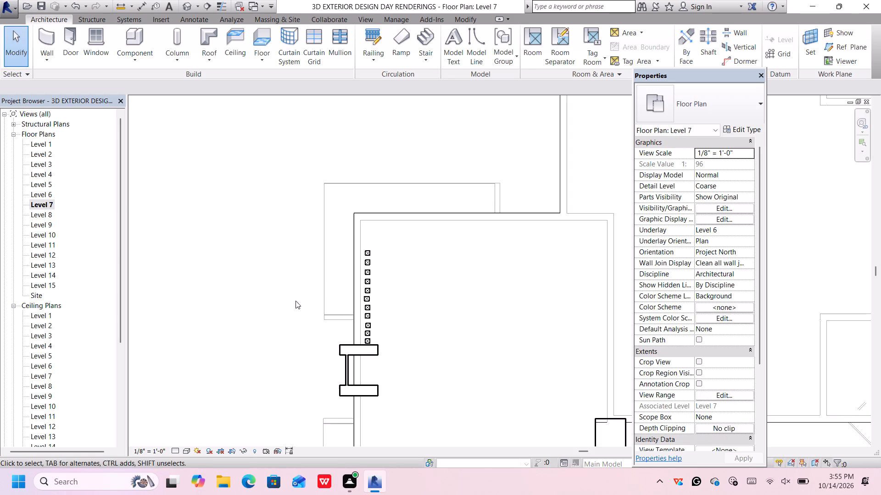
scroll(373, 258, "up", 3)
scroll(377, 299, "up", 3)
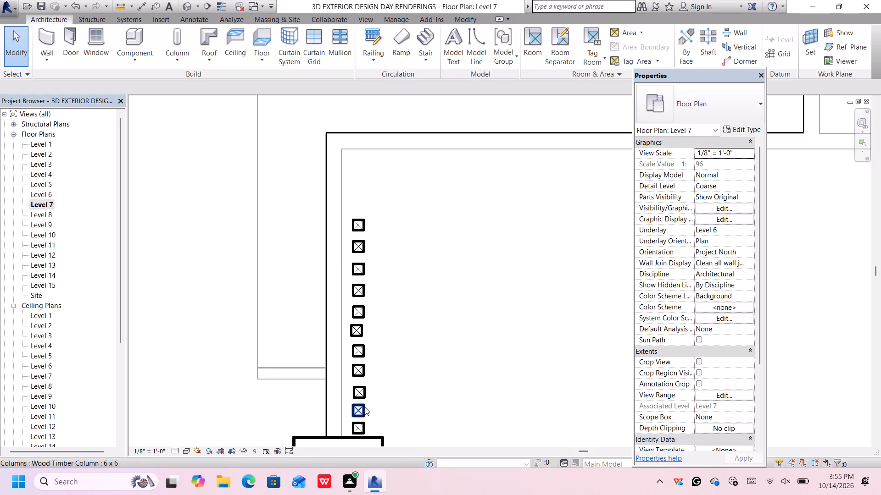
left_click(360, 364)
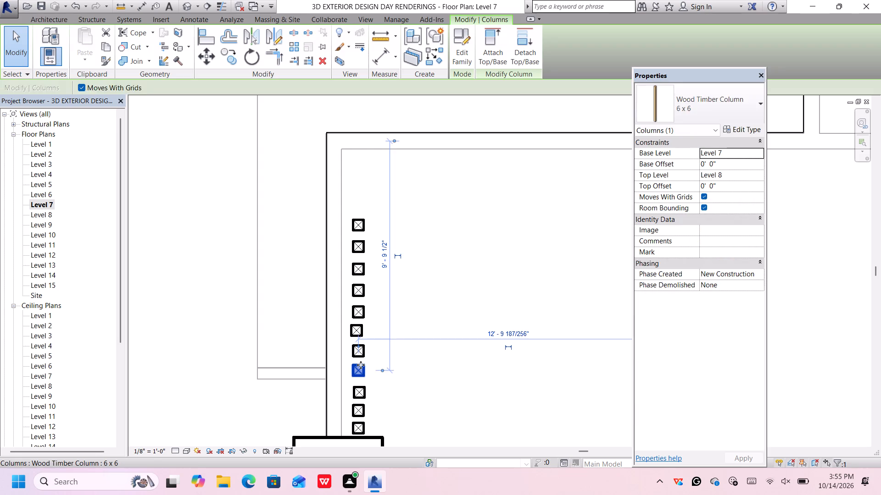
key("Right")
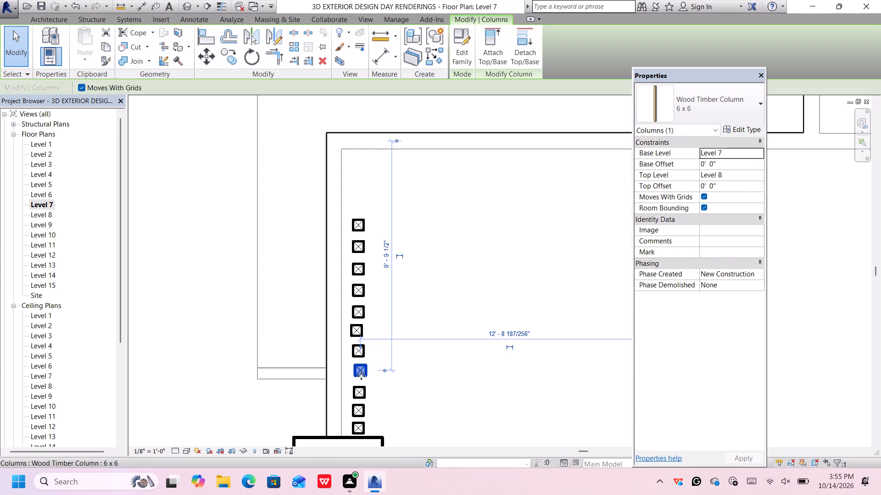
scroll(361, 376, "up", 6)
left_click(349, 323)
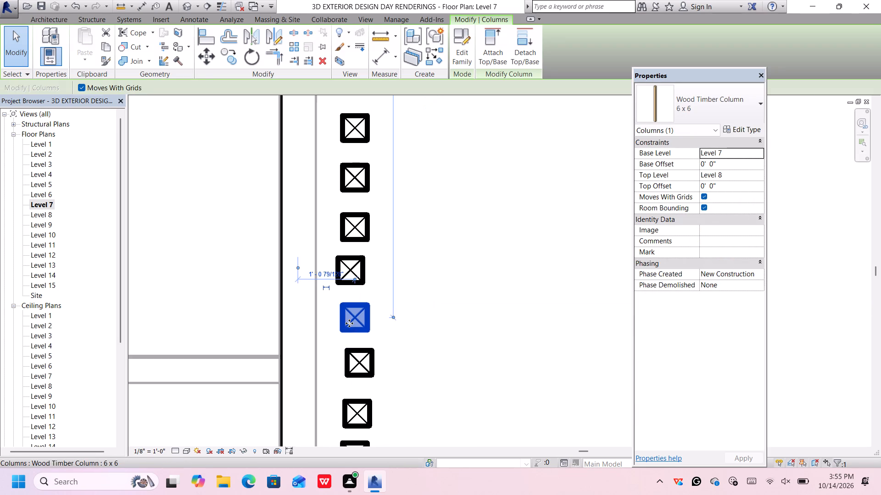
key("Right")
key("Right")
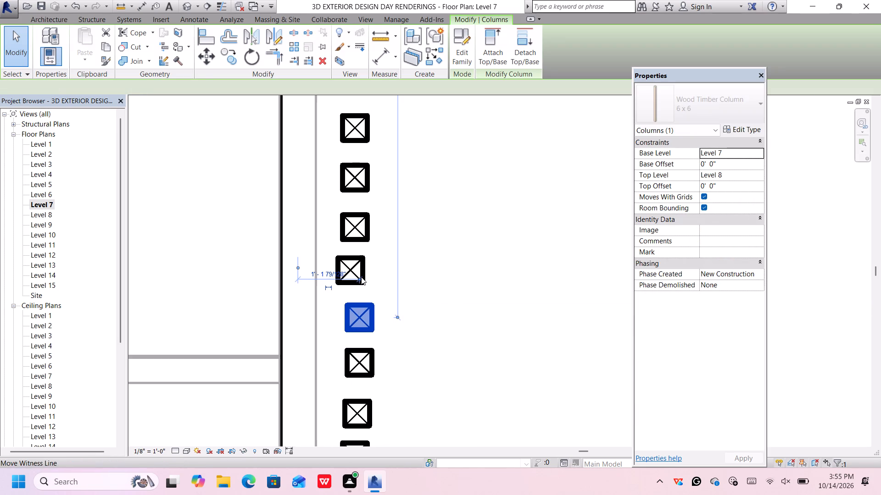
Nudge the sixth column from the projecting wall 2" inward, in line with the fifth.
left_click(361, 277)
left_click(362, 268)
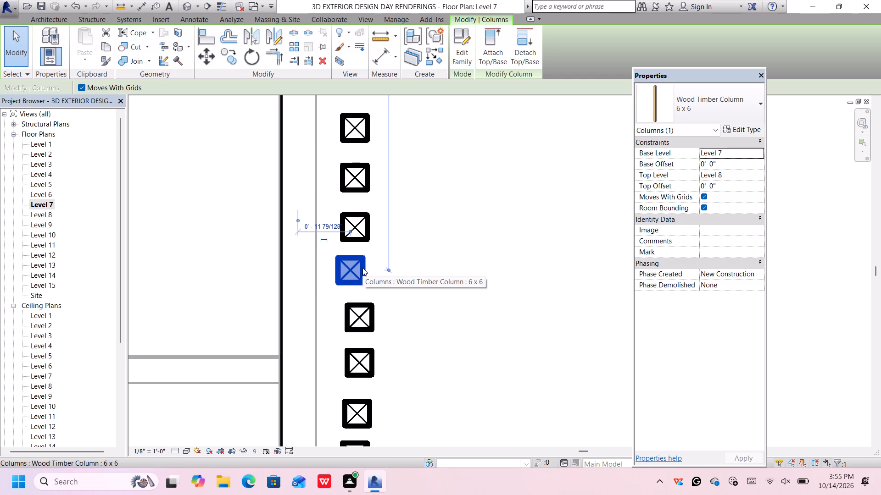
key("Right")
key("Right")
key("Right")
key("Right")
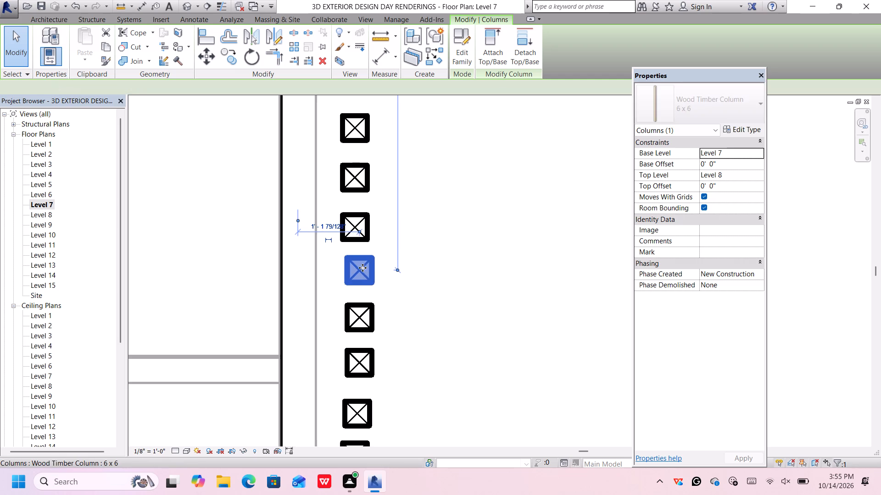
Nudge the seventh column from the projecting wall 1" inward, in line with the sixth.
left_click(369, 222)
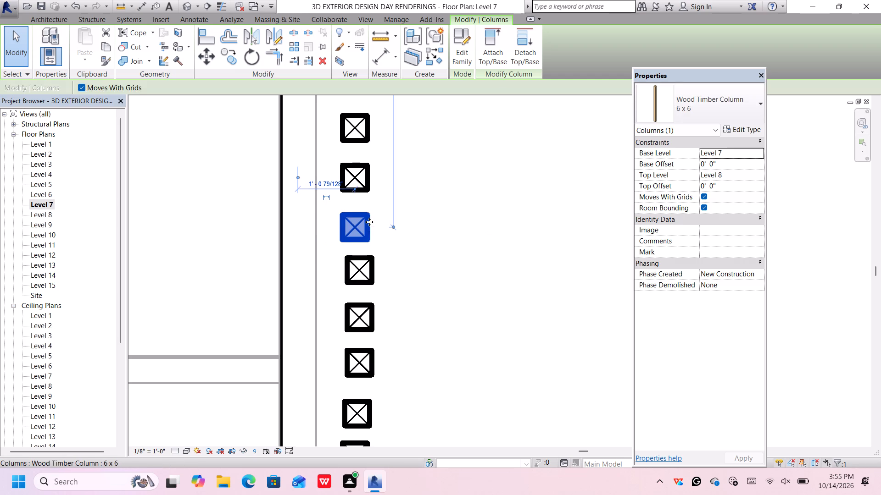
key("Right")
key("Right")
key("Right")
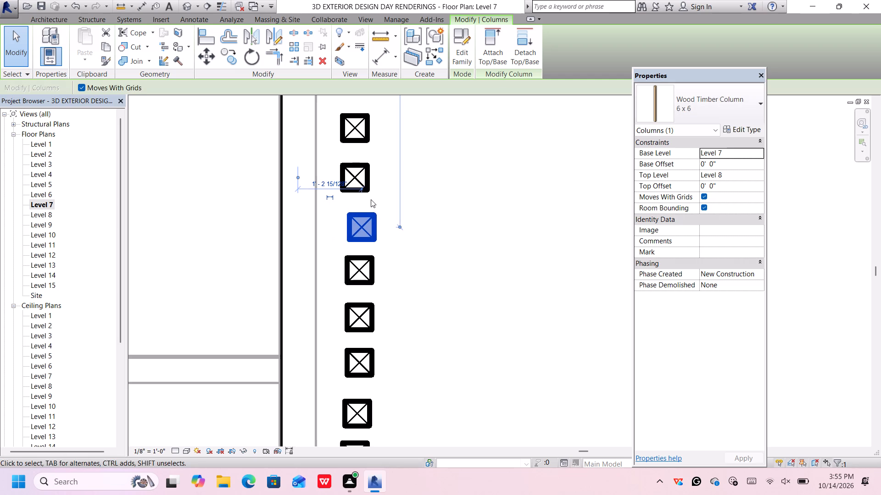
key("Left")
Nudge the eighth column from the projecting wall 1 1/2" inward, roughly in line with the seventh.
left_click(368, 177)
key("Right")
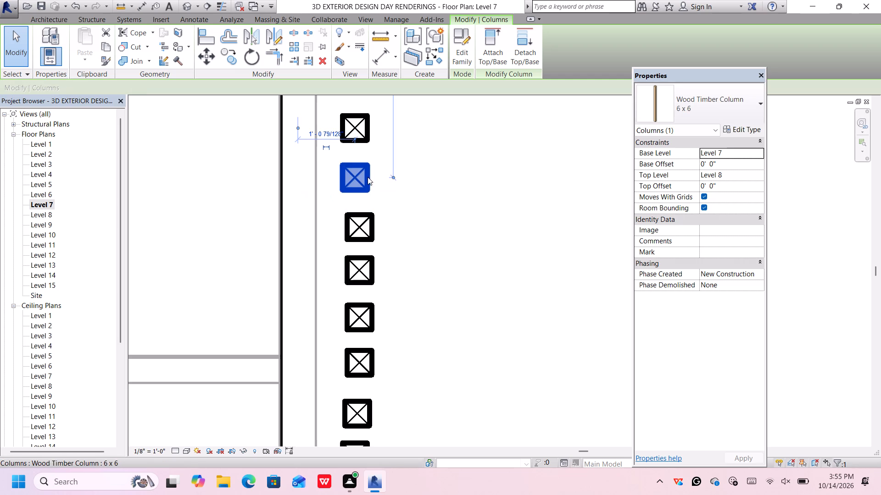
key("Right")
key("Right")
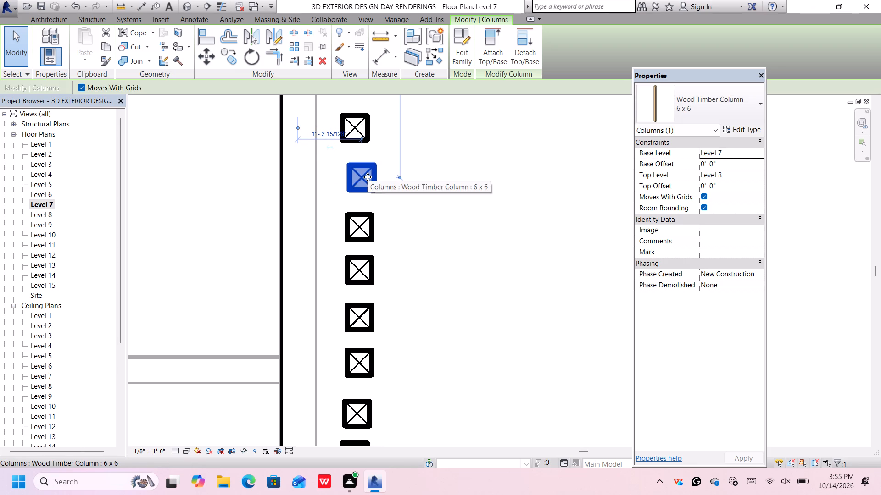
key("Left")
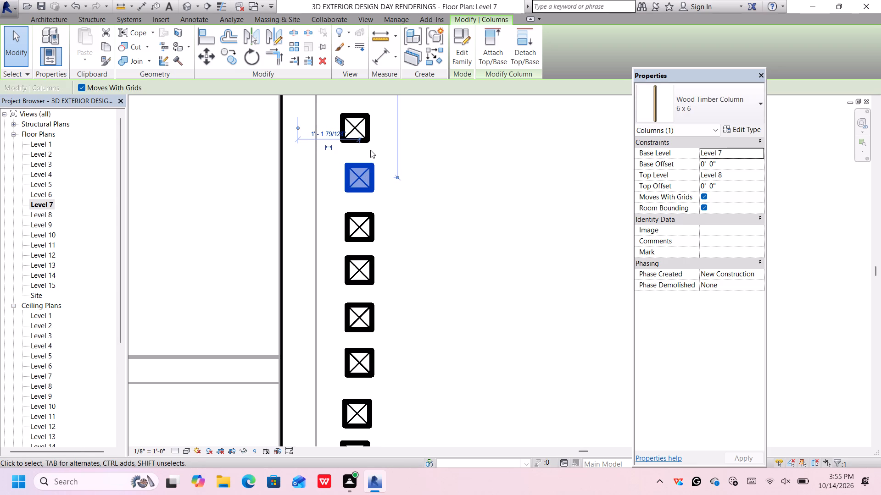
key("Right")
Nudge the ninth column from the projecting wall 1 1/2" inward, in line with the eighth.
left_click(367, 129)
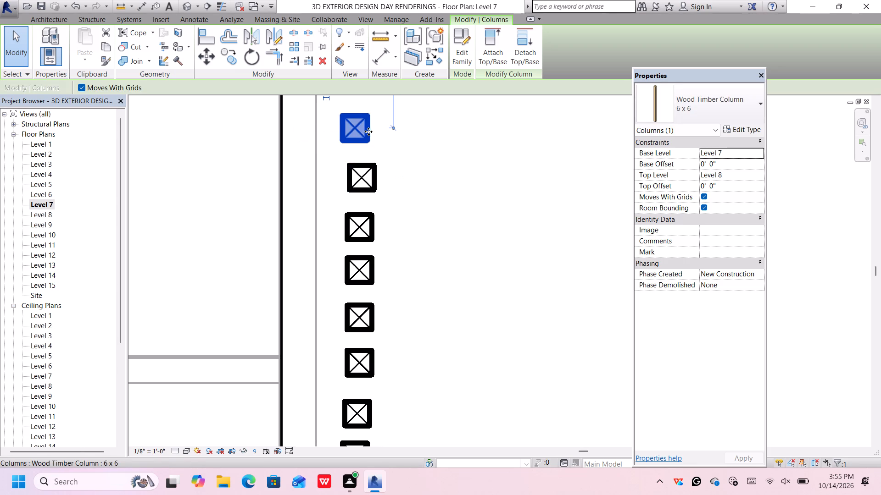
key("Right")
key("Right")
key("Right")
scroll(374, 137, "down", 3)
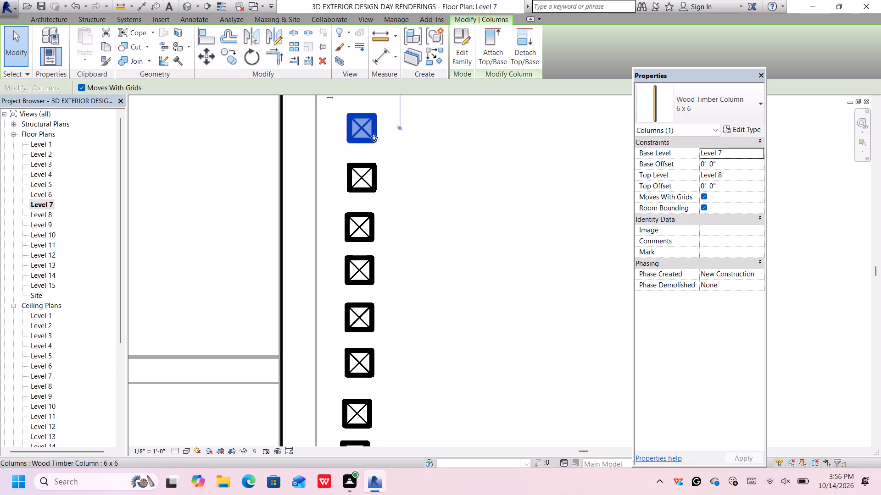
scroll(374, 137, "down", 3)
middle_click_drag(375, 147, 376, 210)
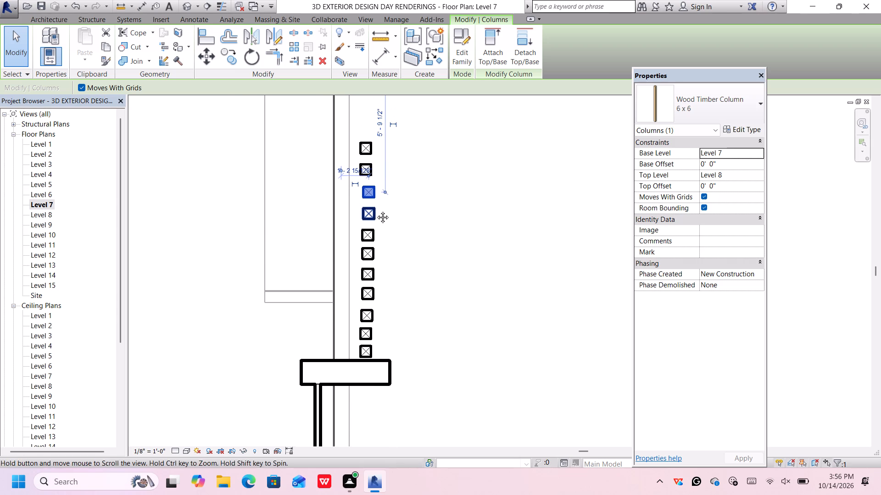
middle_click_drag(376, 210, 377, 212)
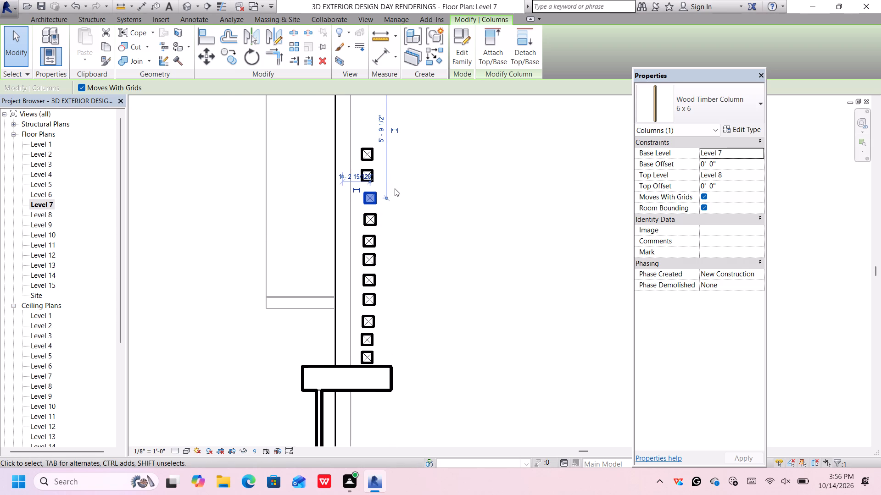
Nudge the fourth column from the projecting wall 1" outward, toward the floor edge.
left_click(368, 300)
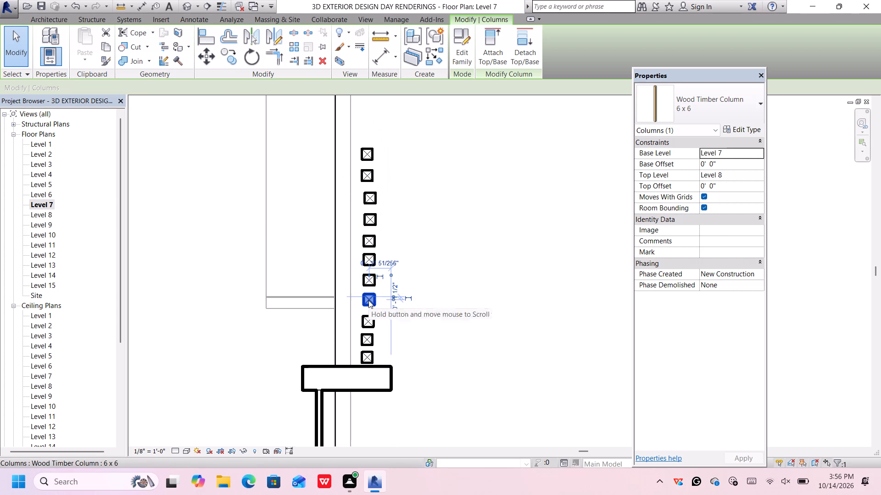
key("Left")
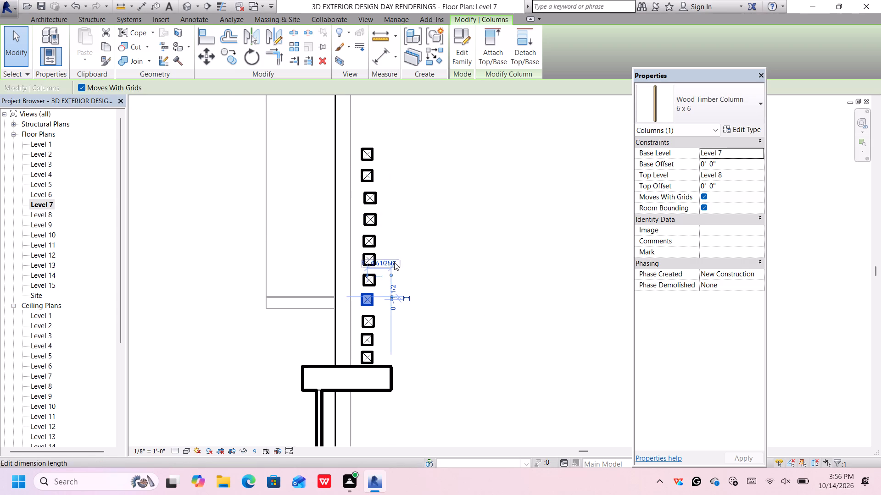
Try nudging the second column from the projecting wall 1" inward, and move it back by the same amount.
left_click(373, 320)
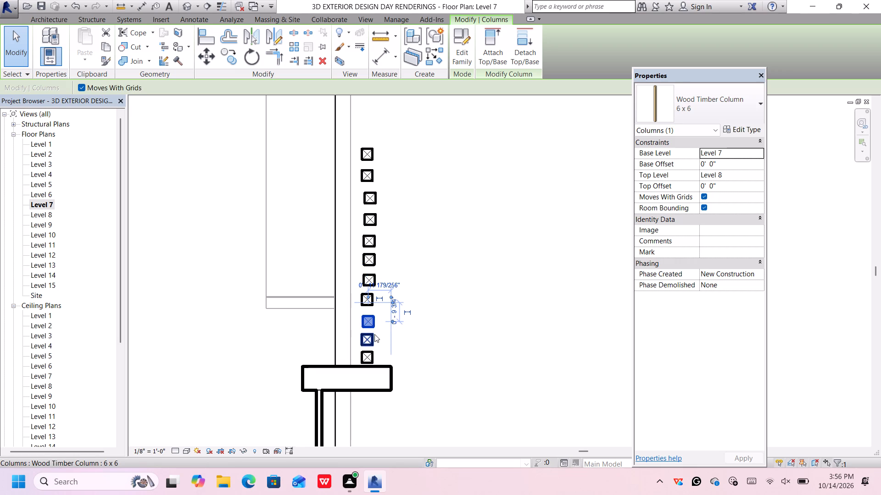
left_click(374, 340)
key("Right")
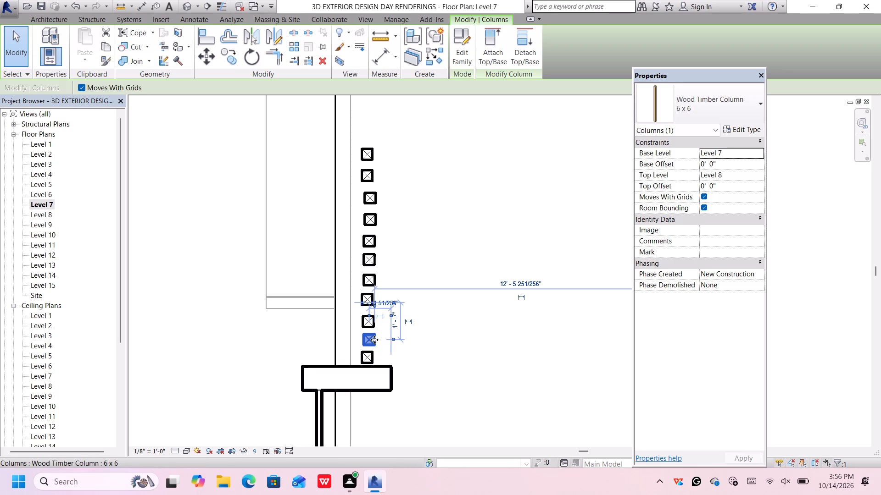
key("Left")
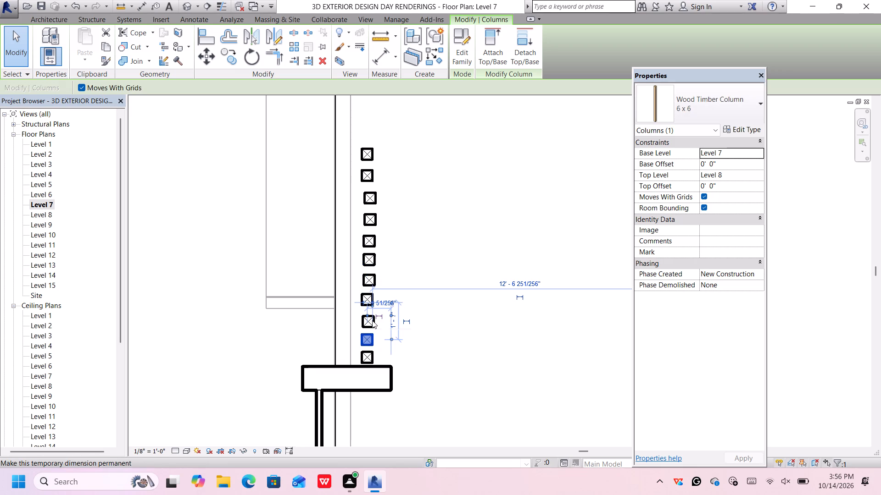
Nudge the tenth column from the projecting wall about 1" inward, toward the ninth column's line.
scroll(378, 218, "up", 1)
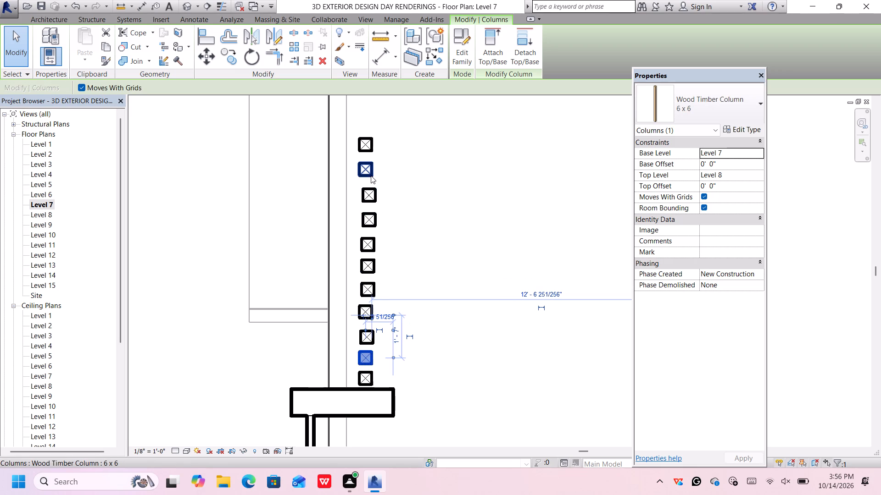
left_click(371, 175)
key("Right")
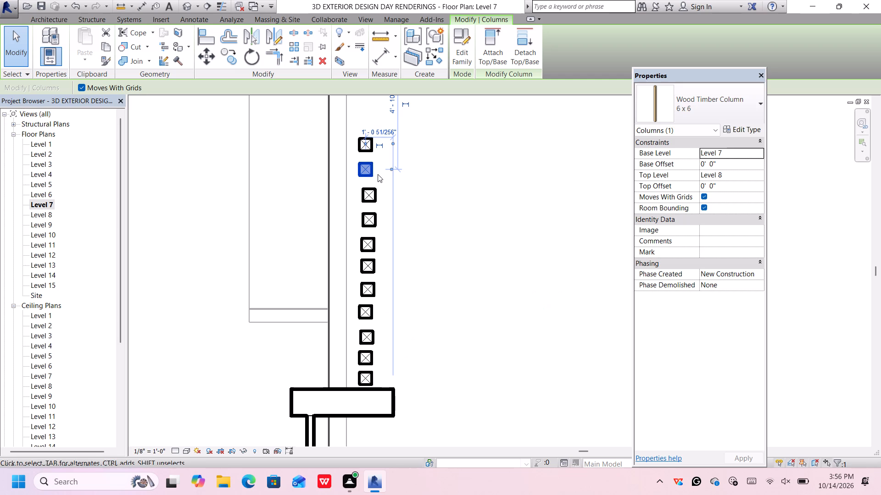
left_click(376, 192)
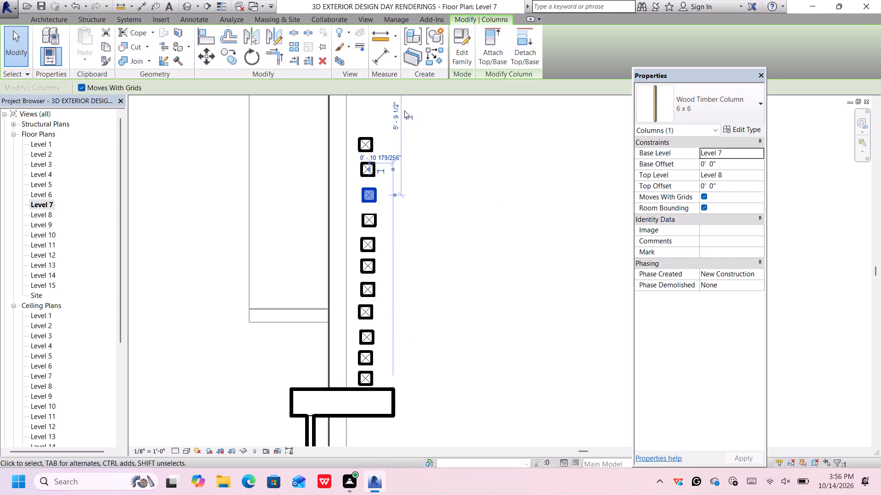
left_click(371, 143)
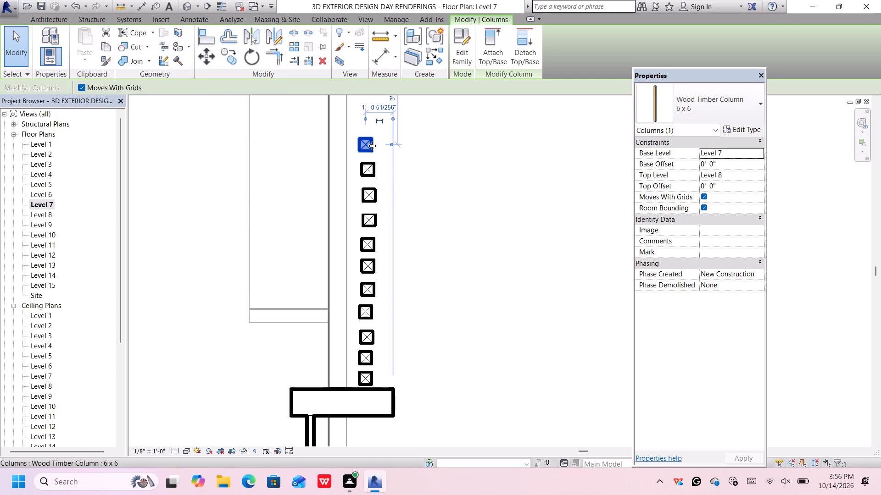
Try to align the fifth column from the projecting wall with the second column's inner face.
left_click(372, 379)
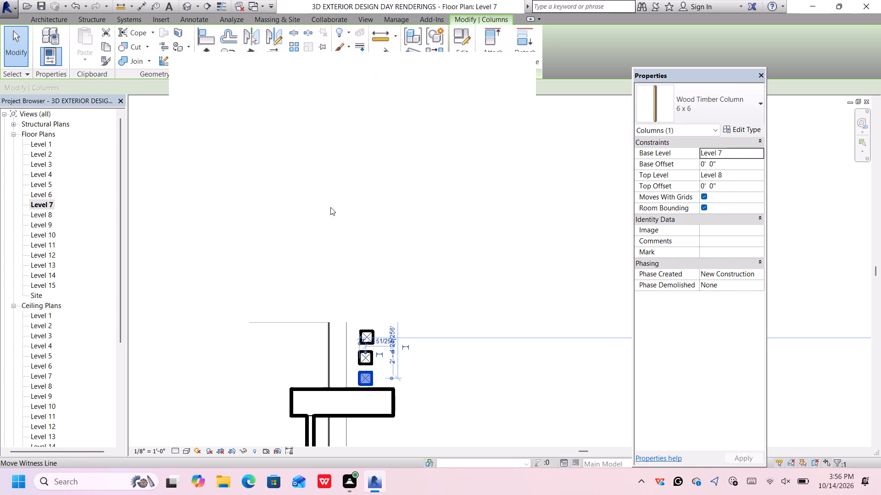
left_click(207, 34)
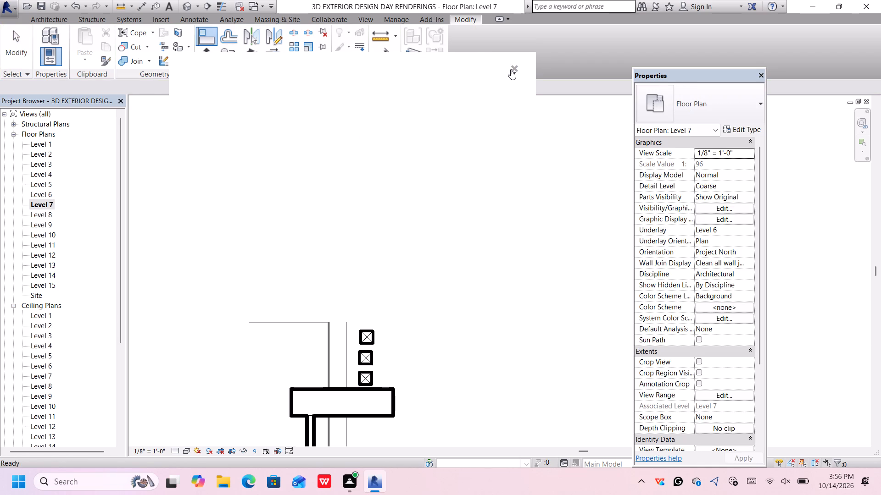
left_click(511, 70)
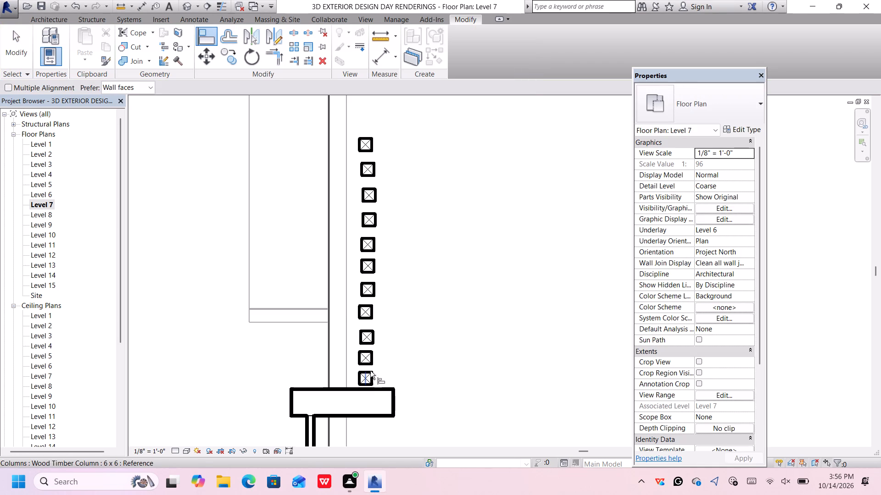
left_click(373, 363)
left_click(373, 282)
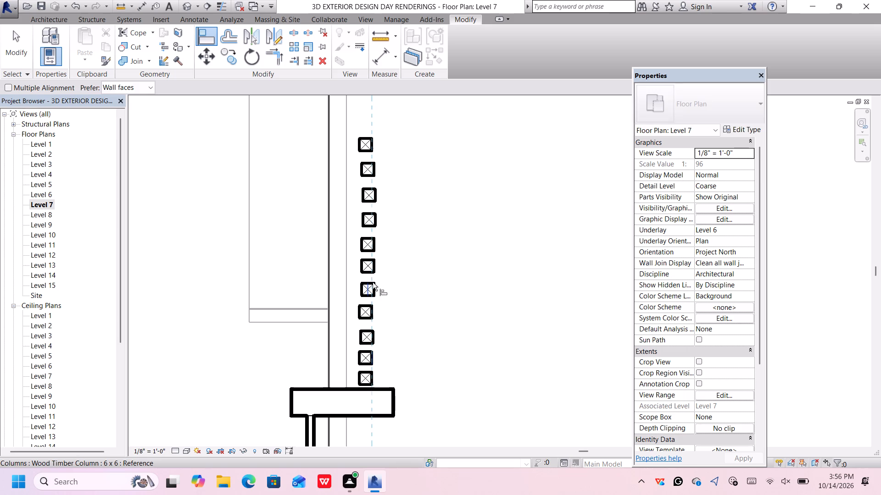
Align the outer faces of the third, fifth, sixth and seventh columns from the projecting wall with the fourth column's outer face.
left_click(359, 305)
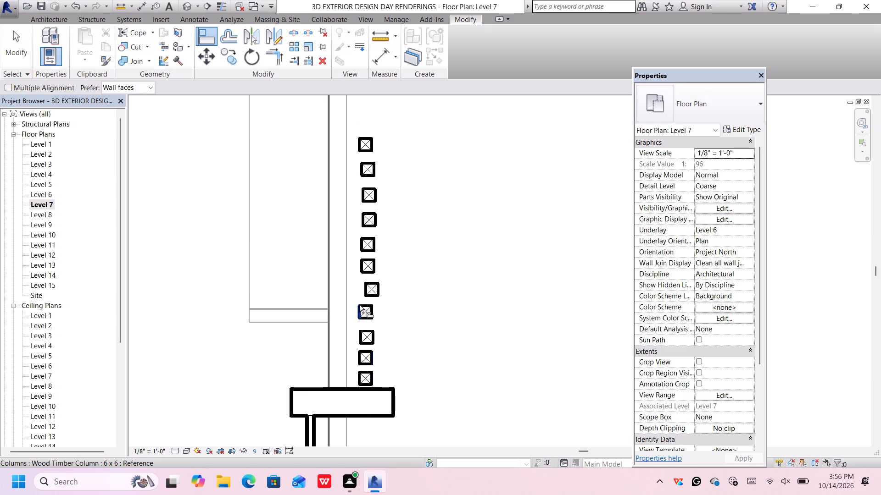
left_click(360, 336)
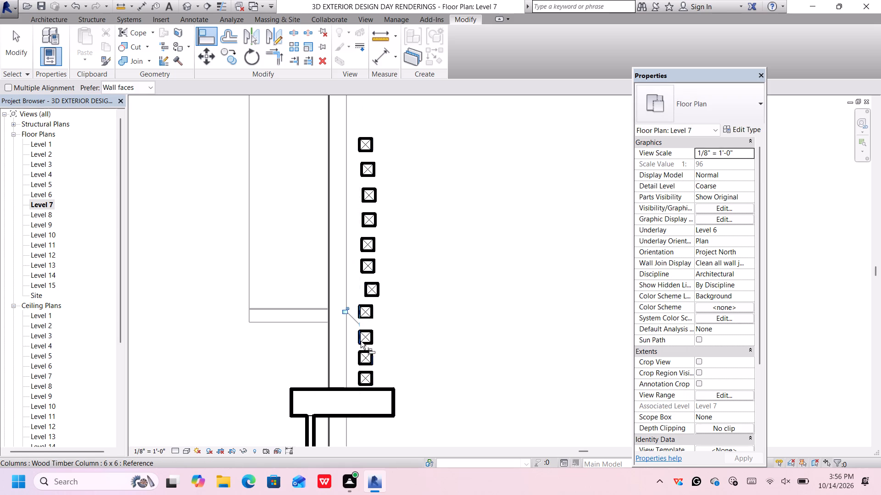
left_click(359, 310)
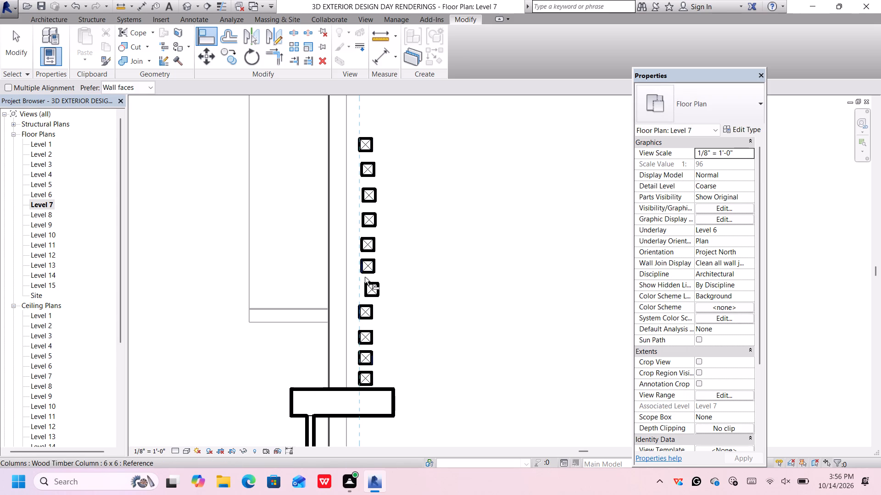
left_click(366, 291)
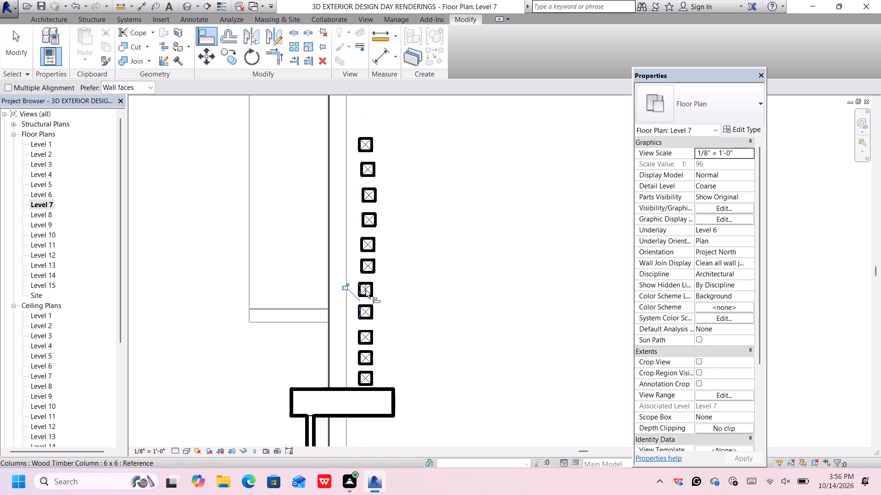
left_click(360, 286)
left_click(363, 265)
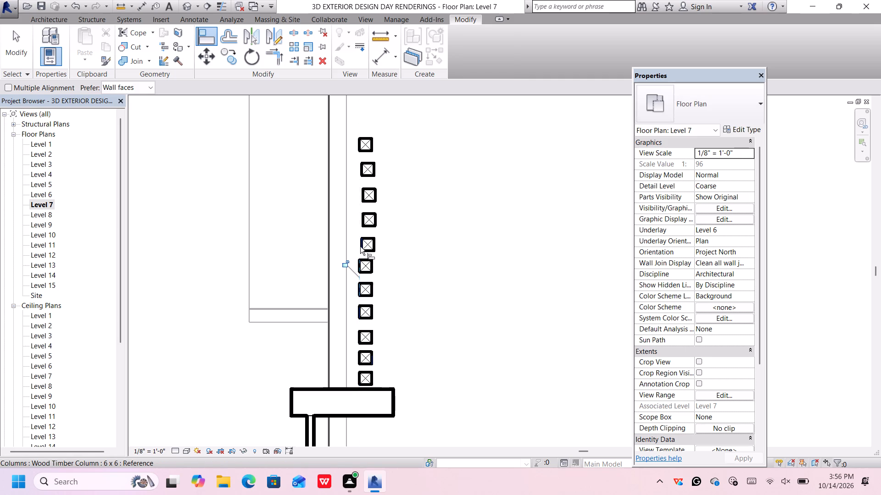
left_click(359, 262)
left_click(362, 247)
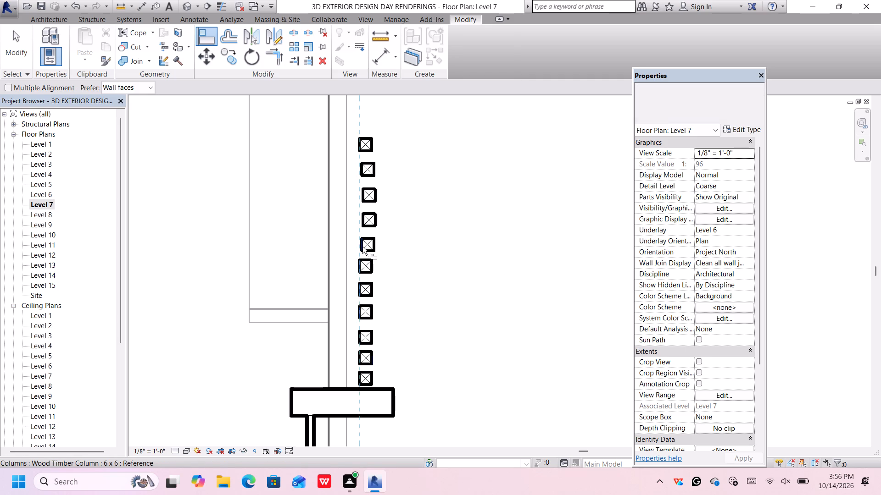
Align the outer faces of the eighth to eleventh columns from the projecting wall with the seventh column's outer face.
left_click(359, 244)
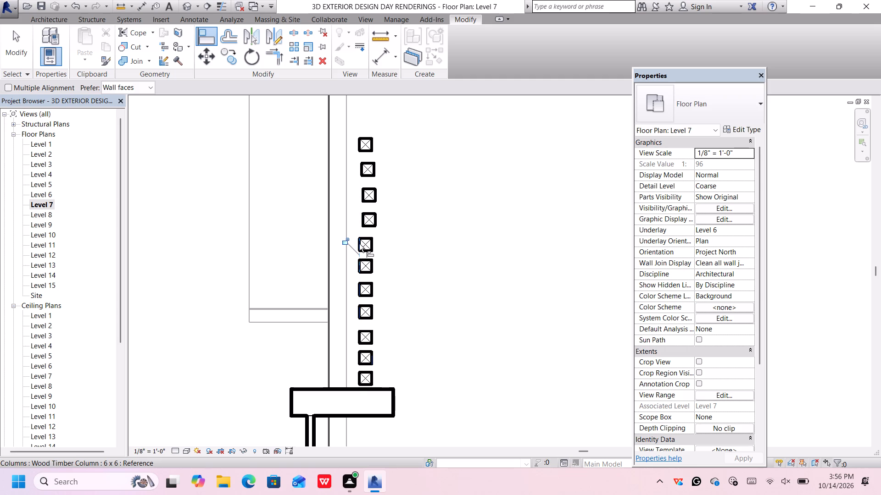
left_click(363, 224)
left_click(358, 217)
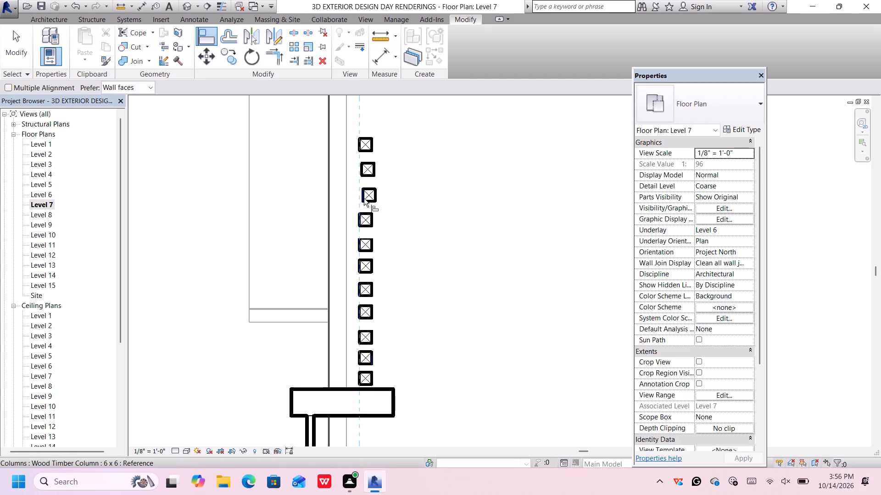
left_click(364, 198)
left_click(359, 190)
left_click(363, 173)
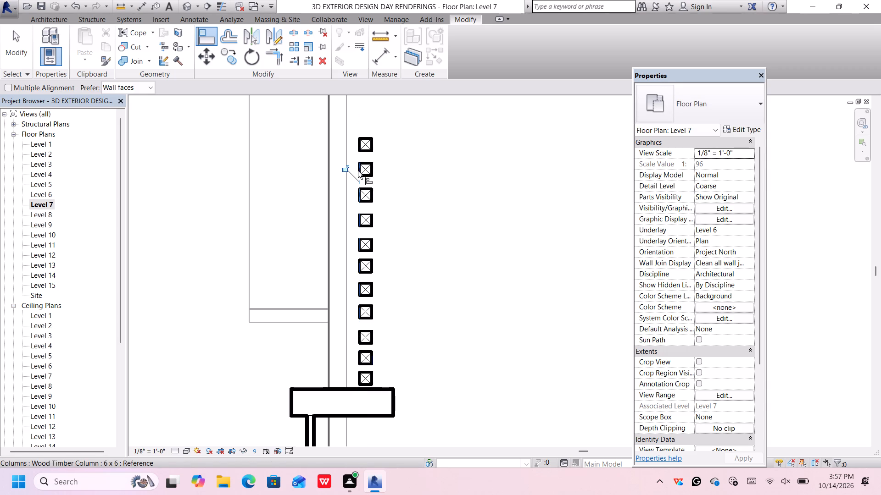
left_click(358, 171)
left_click(359, 148)
scroll(359, 239, "down", 3)
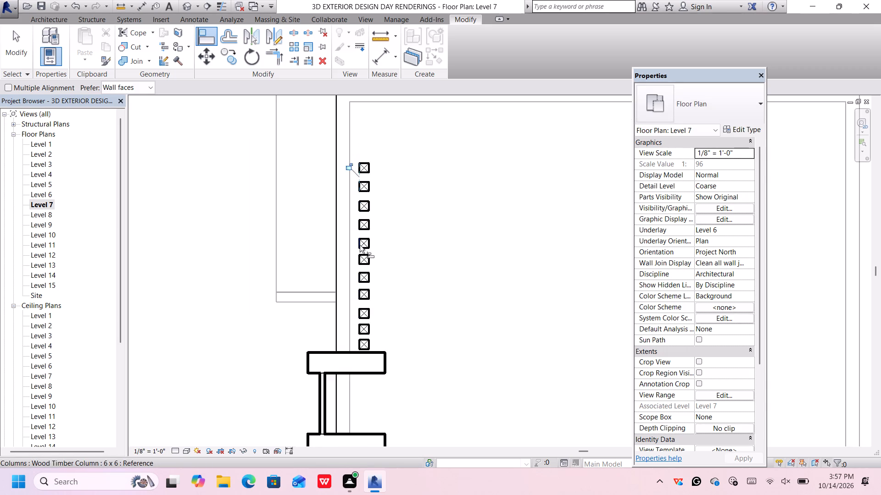
scroll(360, 245, "down", 1)
scroll(366, 313, "up", 3)
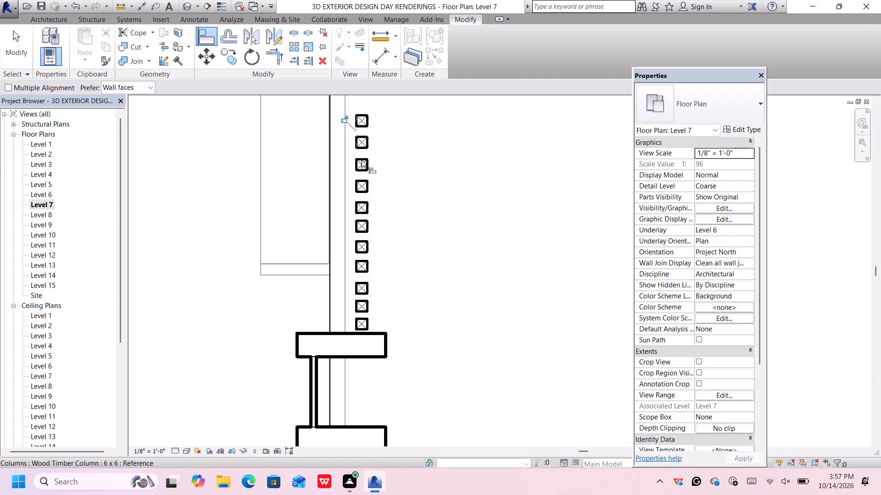
scroll(363, 177, "down", 4)
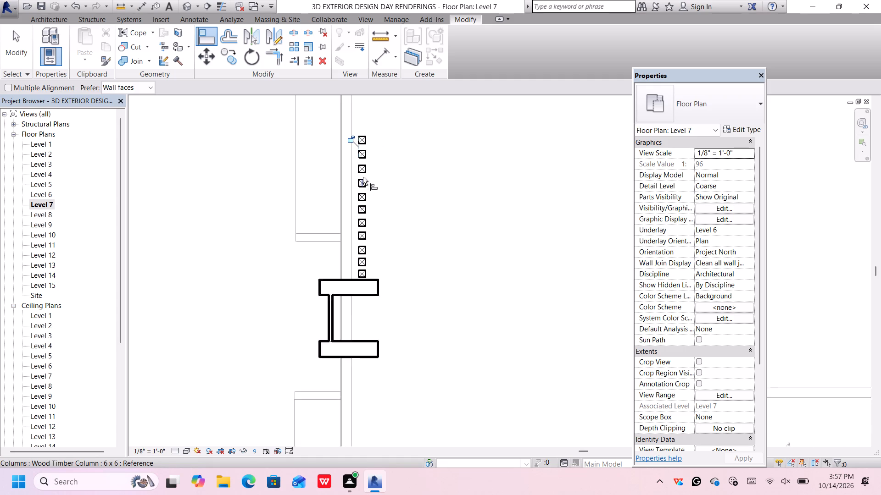
middle_click_drag(275, 244, 237, 360)
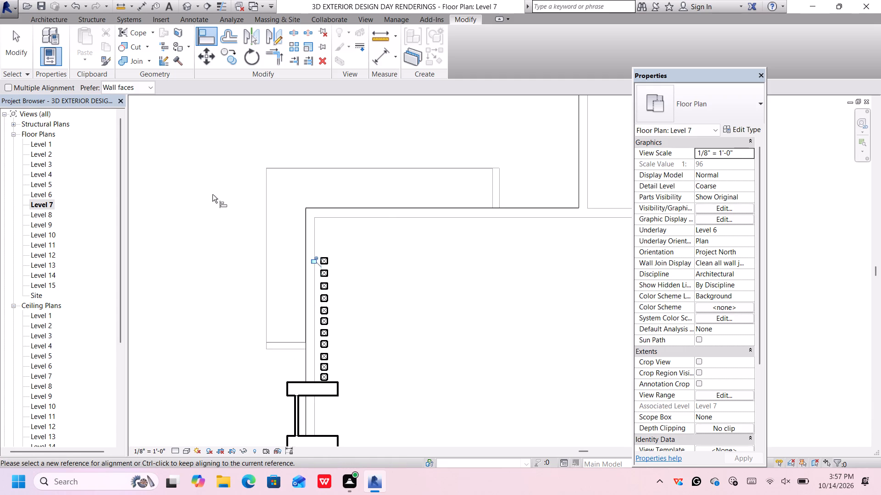
key("Escape")
key("Escape")
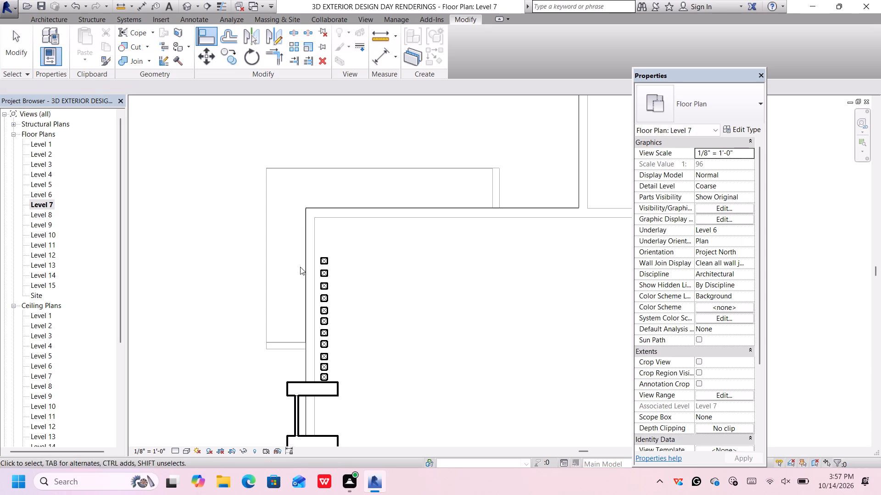
Save the project while starting the architectural Column command for the Level 7 timber screen.
scroll(317, 251, "up", 5)
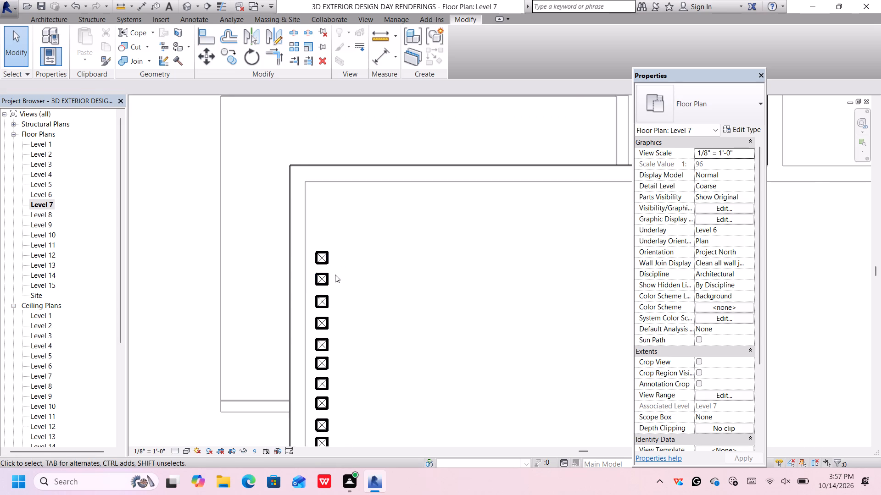
left_click(56, 19)
left_click(190, 64)
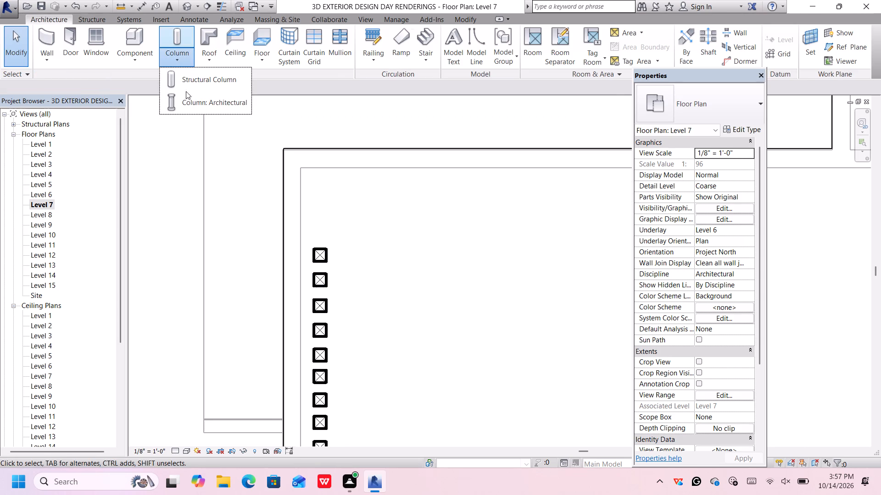
left_click(189, 104)
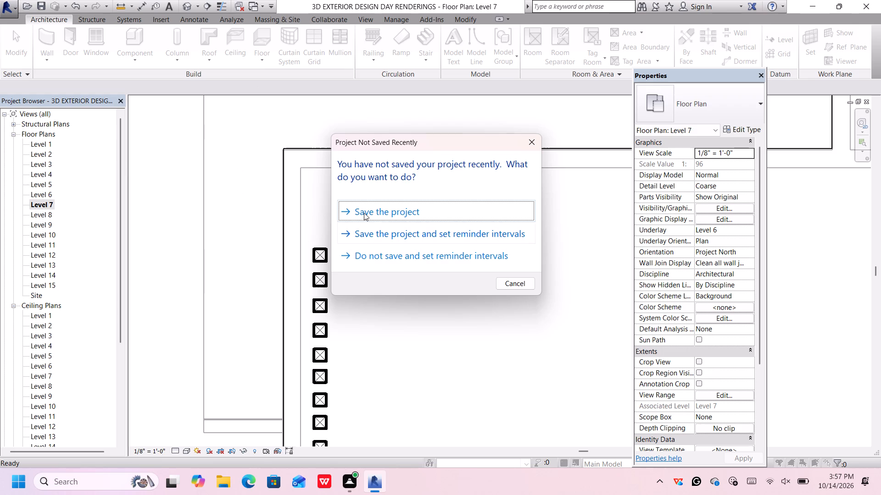
left_click(370, 208)
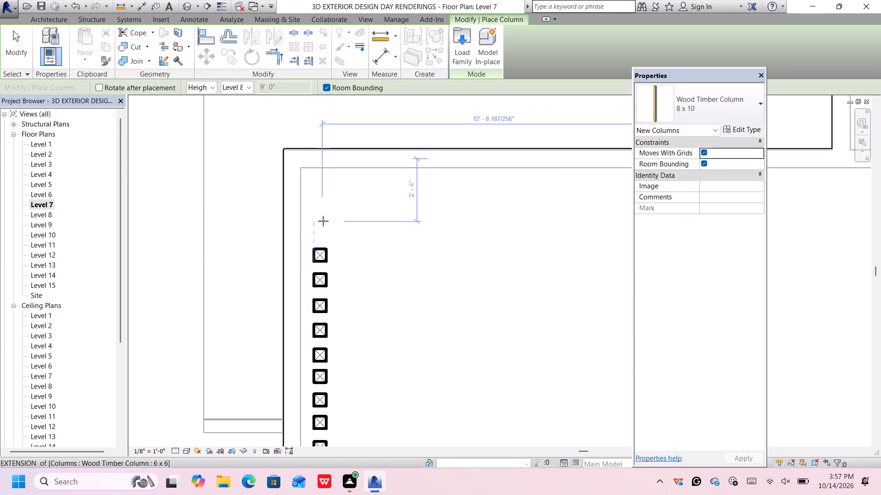
Place three 6 x 6 Wood Timber Columns continuing the row to the corner, about 2'-10", 1'-11" and 1'-1" from the end wall.
left_click(725, 109)
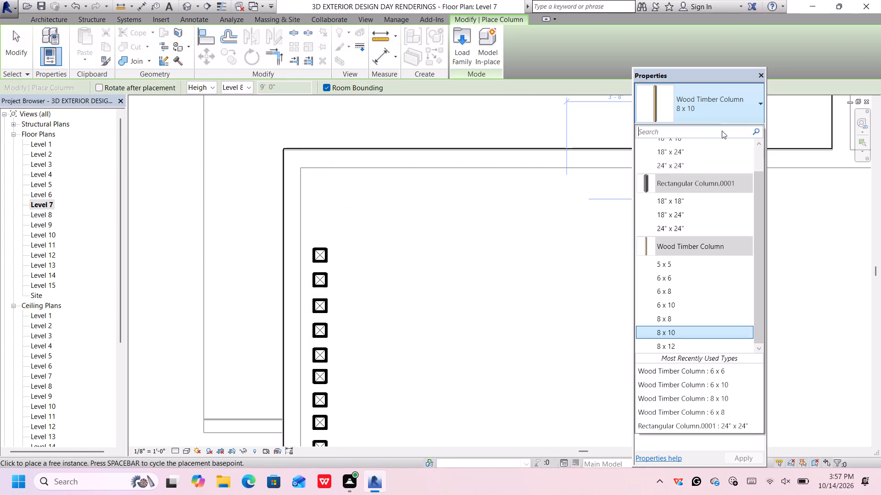
left_click(672, 280)
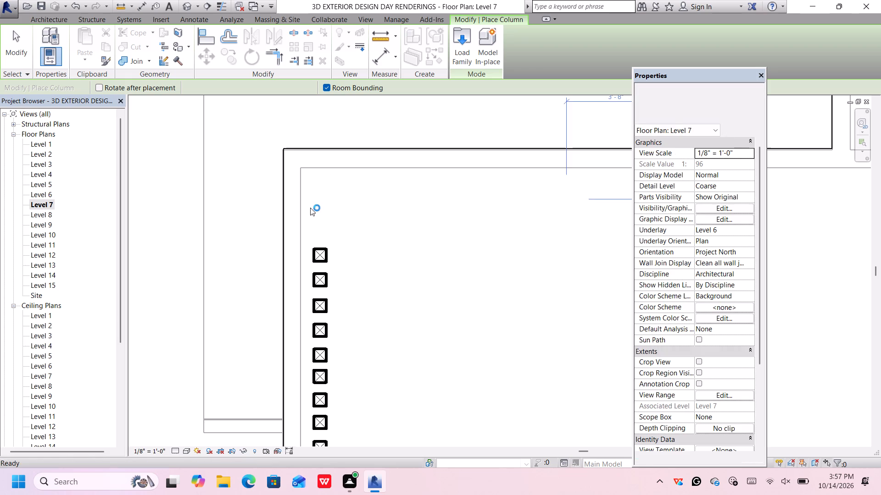
left_click(315, 236)
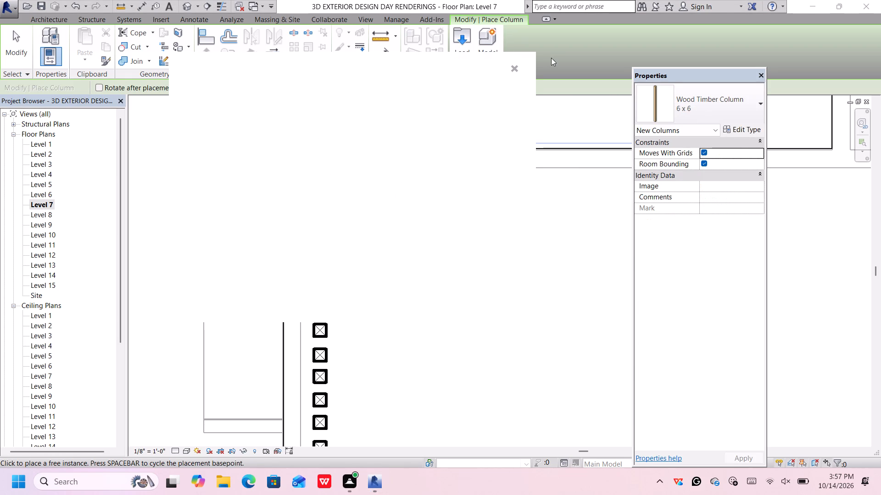
left_click(512, 67)
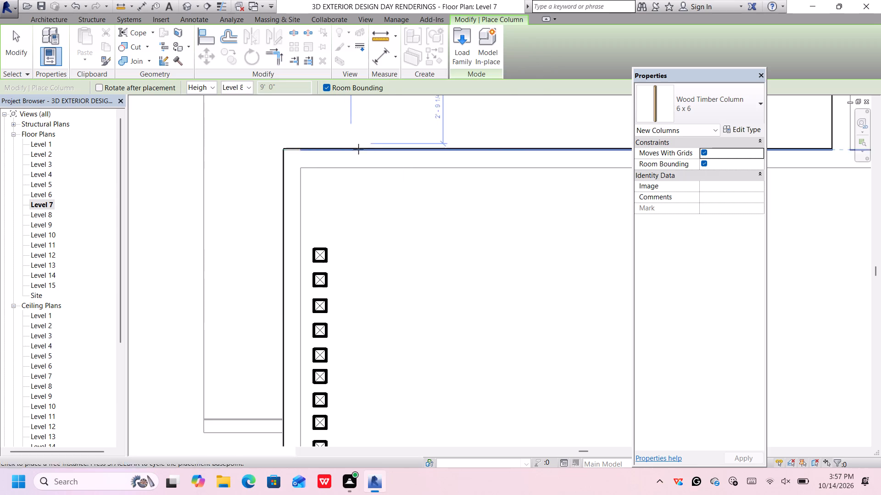
left_click(317, 234)
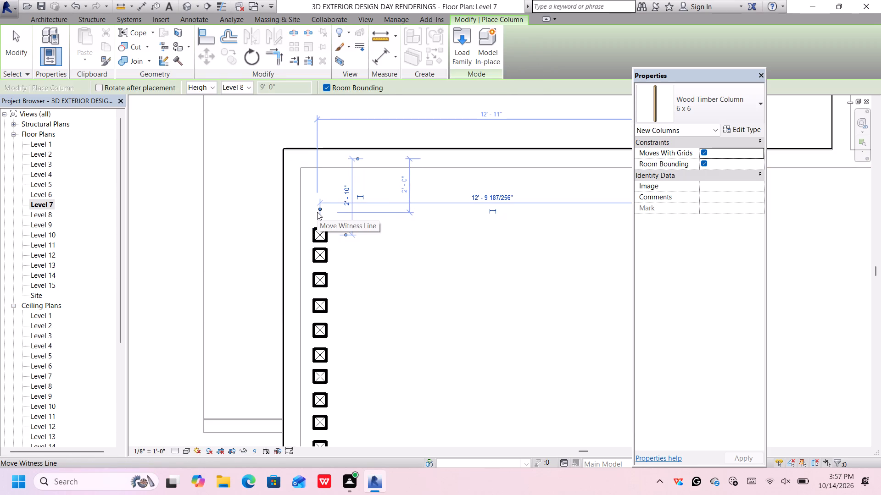
left_click(317, 212)
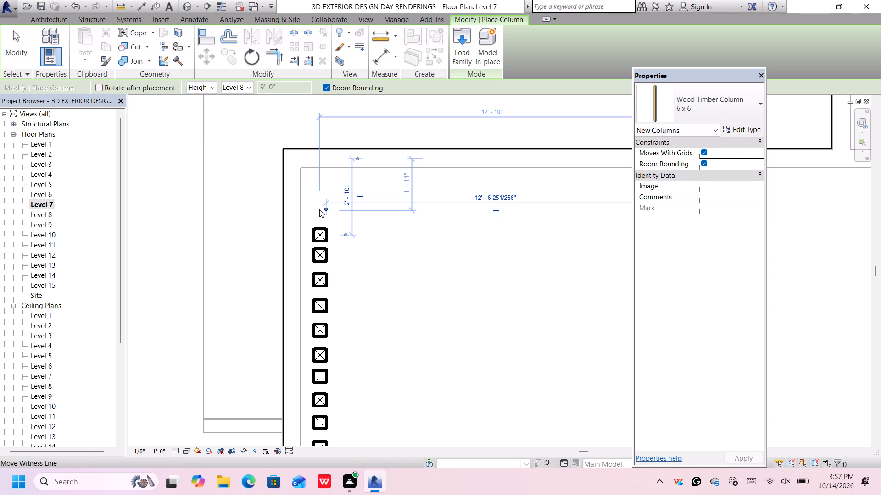
left_click(318, 211)
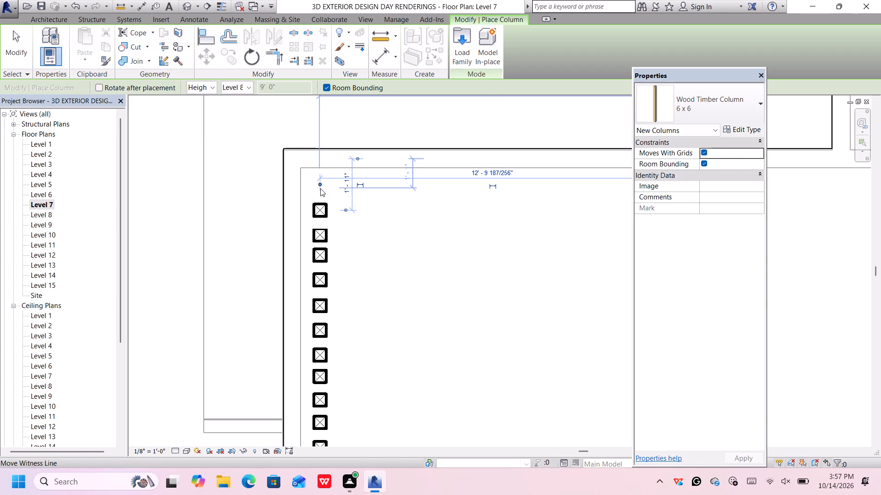
scroll(321, 188, "up", 8)
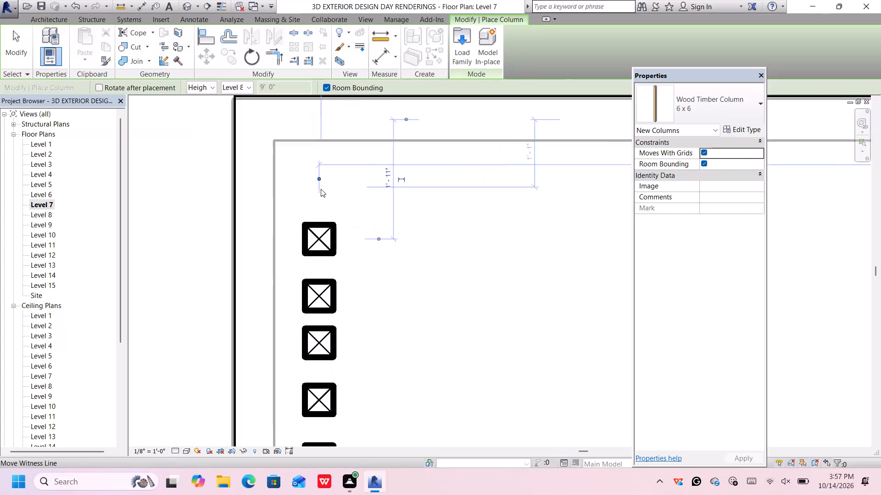
scroll(321, 189, "up", 2)
left_click(316, 190)
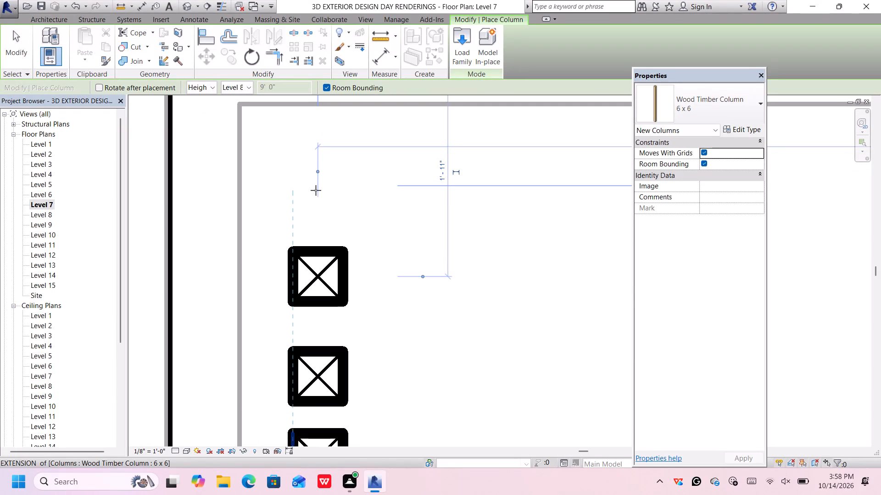
scroll(317, 190, "down", 10)
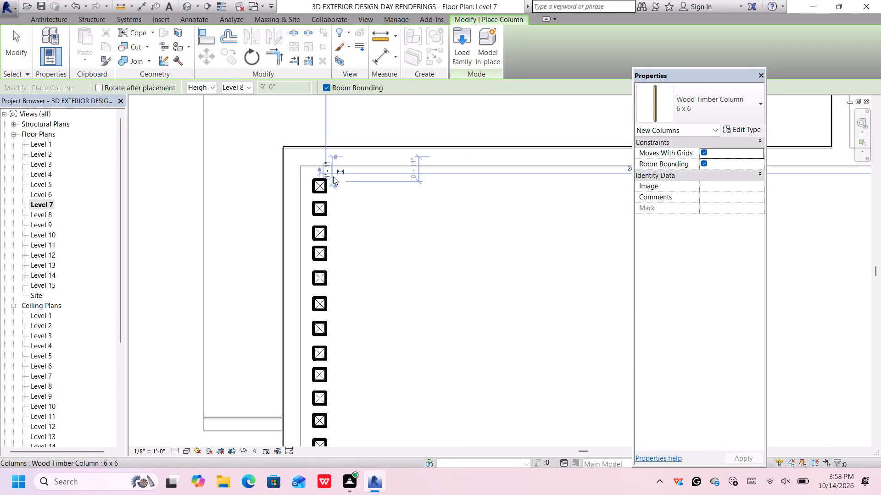
Align the outer faces of the two columns nearest the corner with the third column's outer face.
left_click(204, 35)
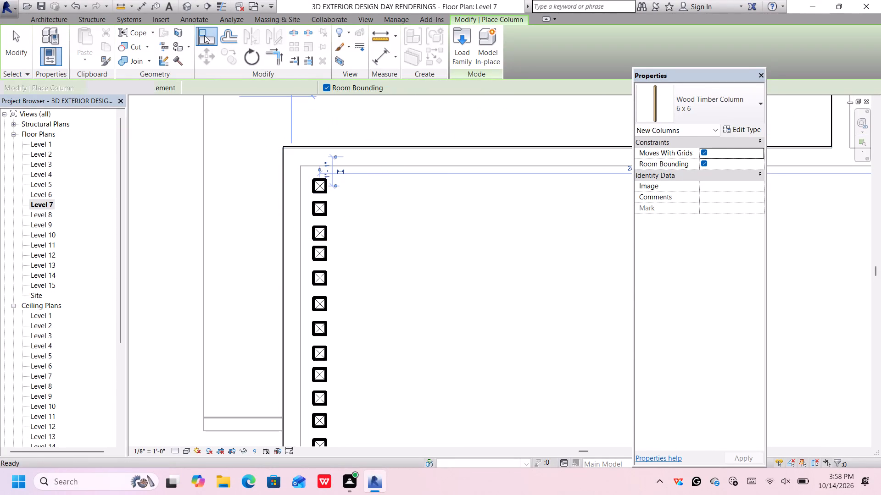
left_click(313, 234)
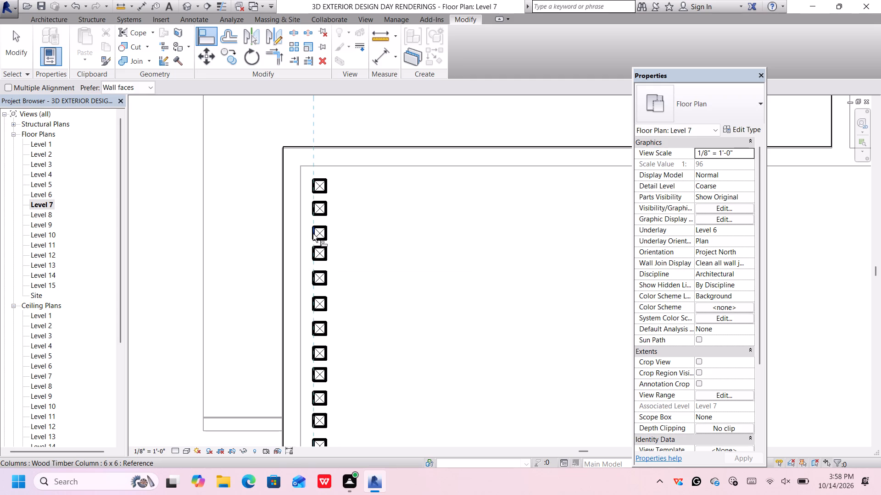
left_click(315, 209)
left_click(313, 189)
scroll(336, 216, "down", 6)
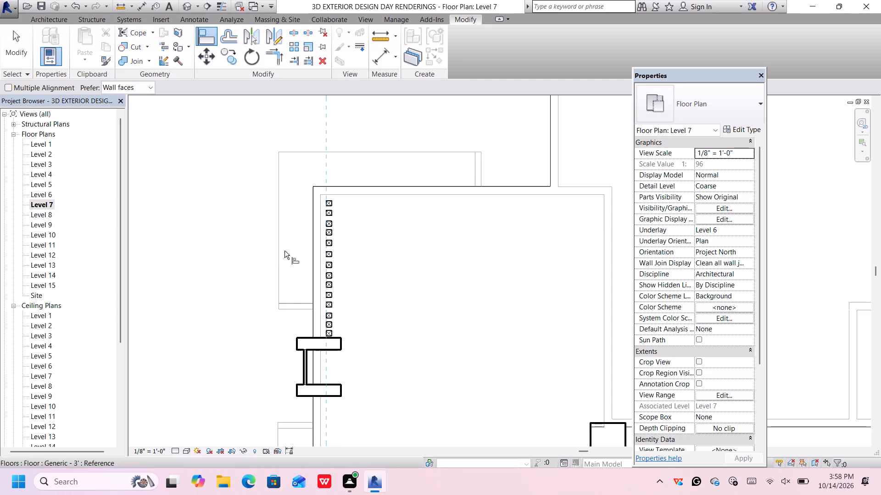
middle_click(198, 326)
key("Escape")
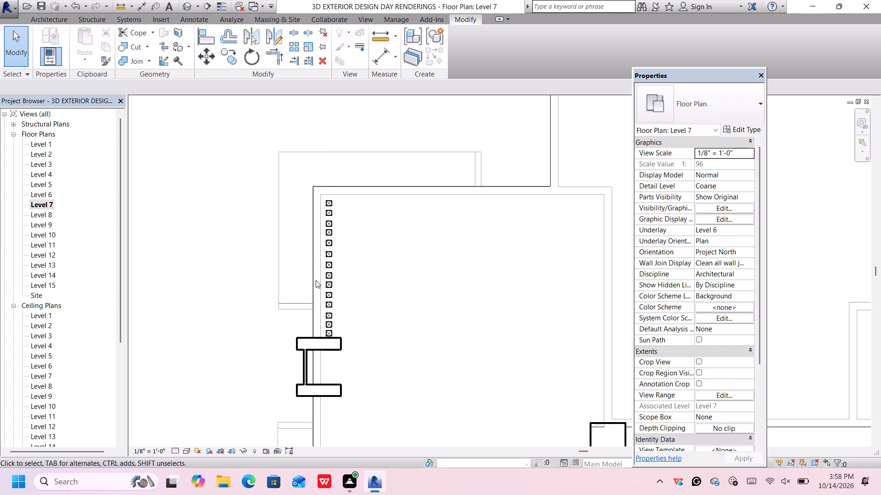
Combine all fourteen 6 x 6 timber columns of the row into one model group, keeping the default name.
scroll(335, 209, "up", 4)
left_click(328, 203)
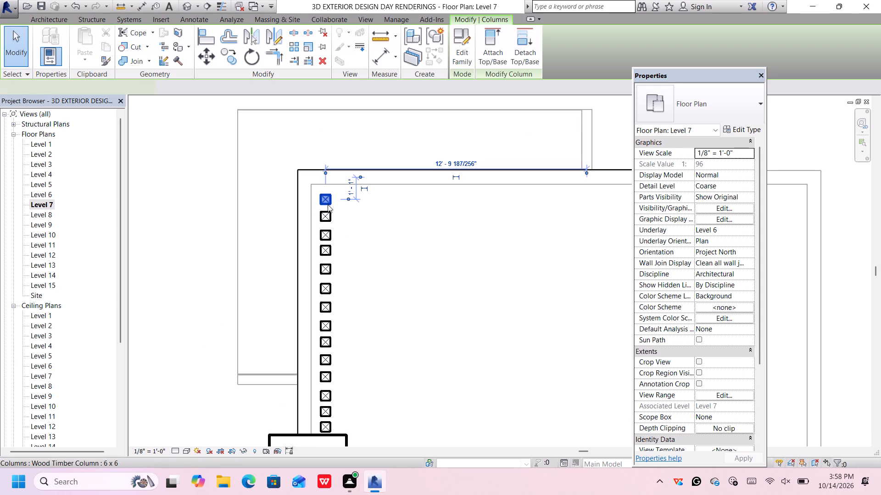
left_click(325, 218)
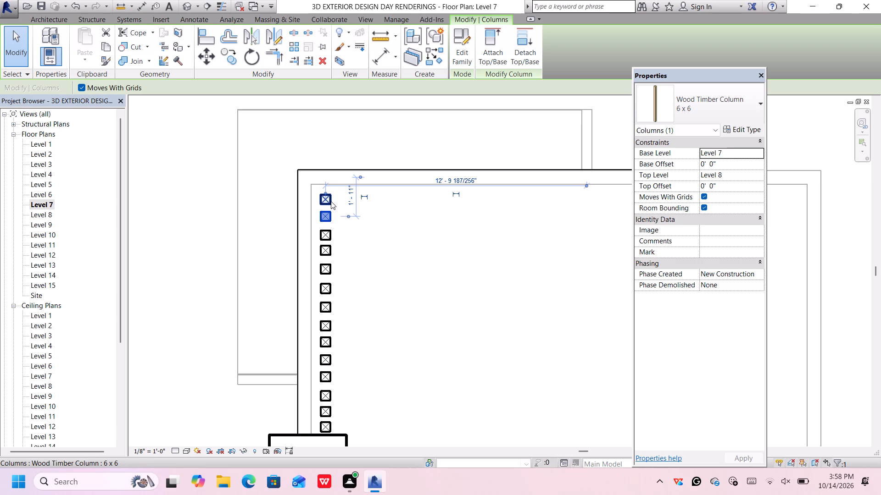
left_click(329, 201)
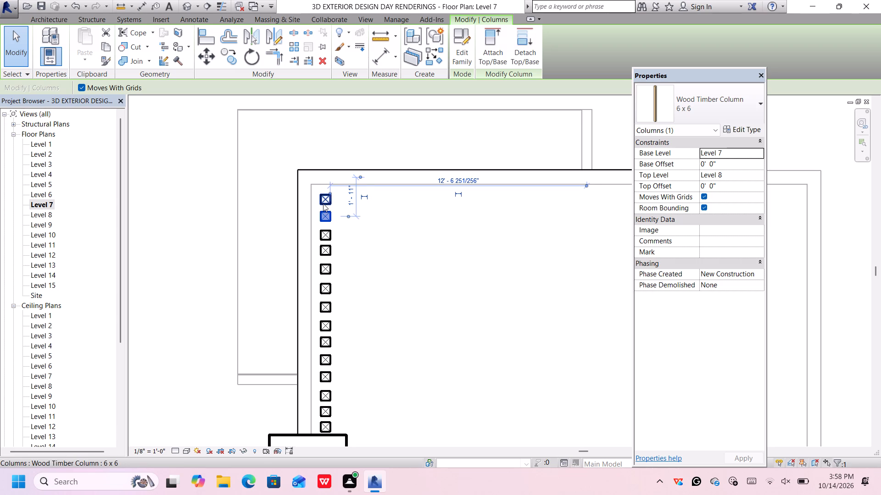
left_click(323, 203)
left_click(326, 216, "ctrl")
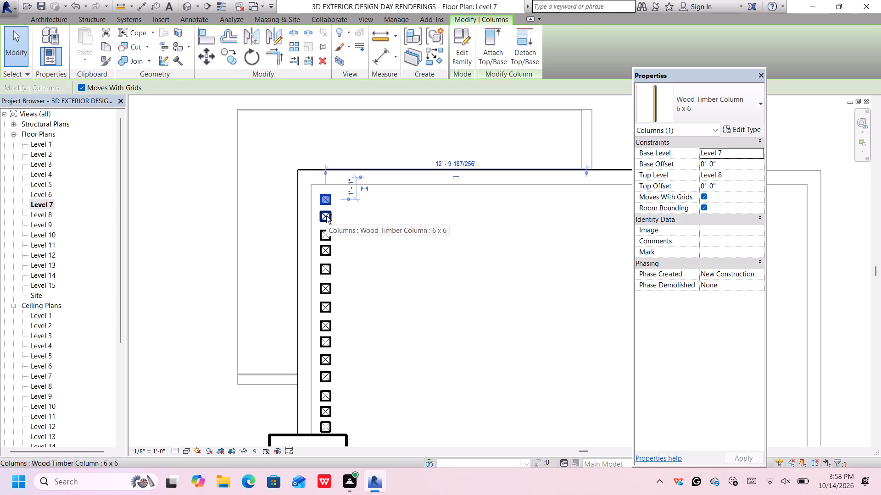
left_click(326, 237, "ctrl")
left_click(326, 248, "ctrl")
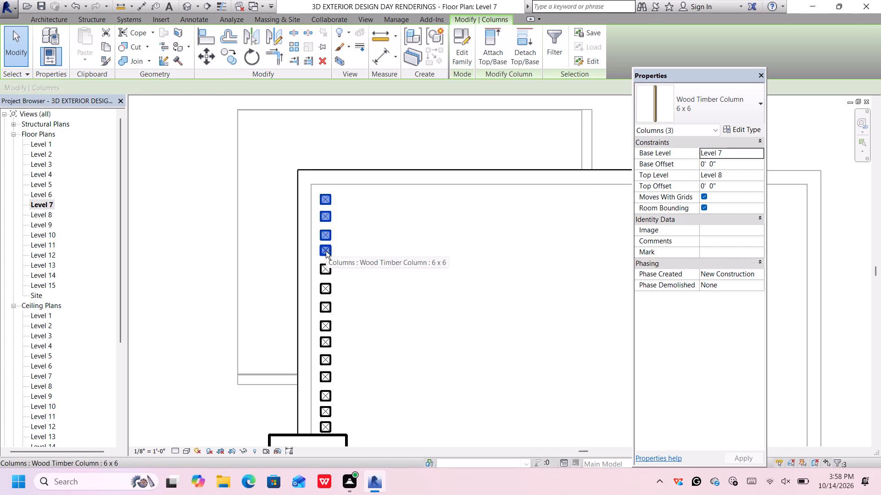
left_click(323, 267, "ctrl")
left_click(324, 291, "ctrl")
left_click(324, 310, "ctrl")
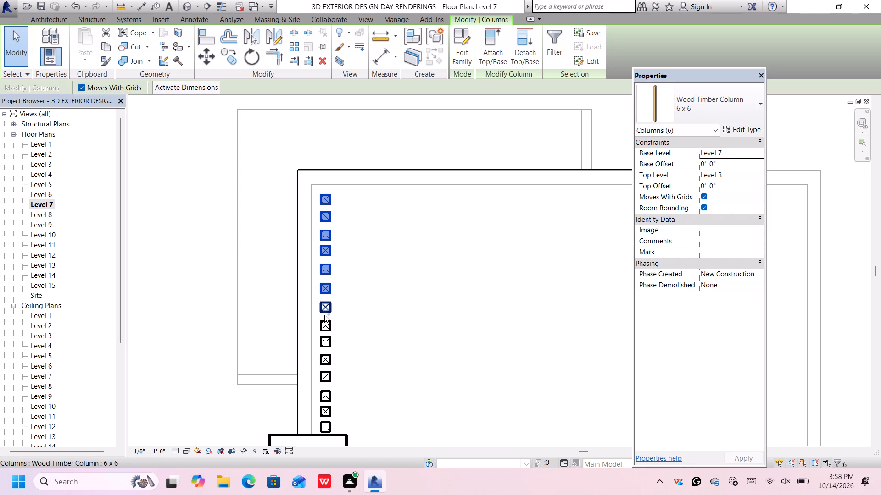
left_click(328, 329, "ctrl")
left_click(328, 341, "ctrl")
left_click(324, 357, "ctrl")
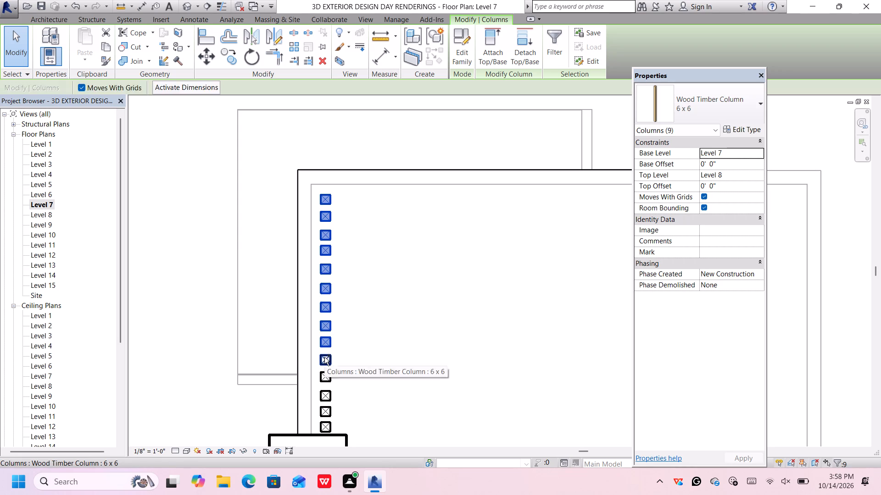
left_click(326, 378, "ctrl")
left_click(326, 395, "ctrl")
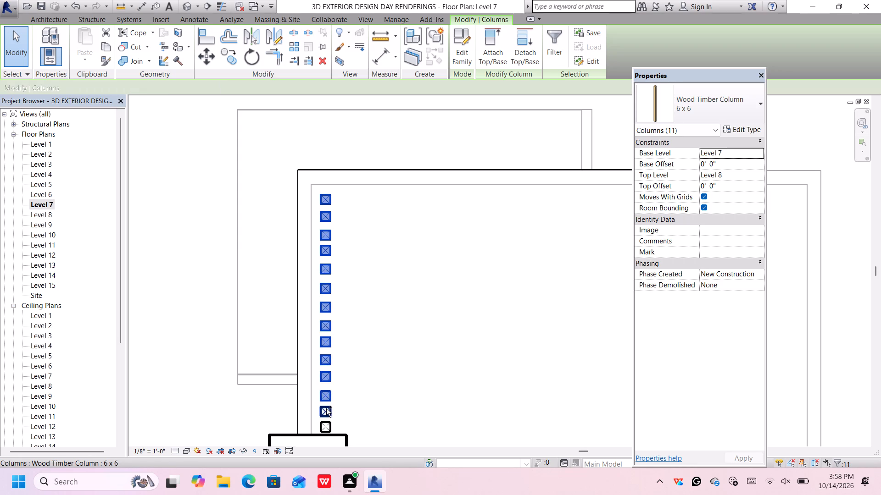
left_click(326, 409, "ctrl")
left_click(326, 425, "ctrl")
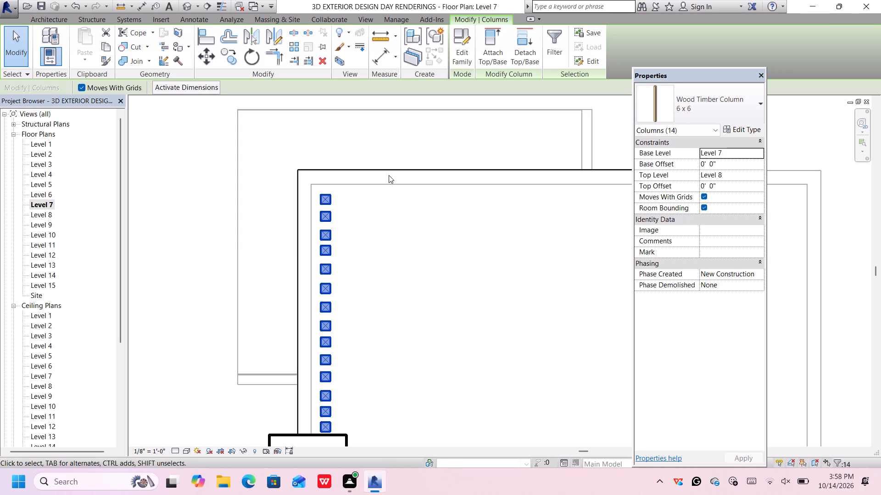
left_click(433, 34)
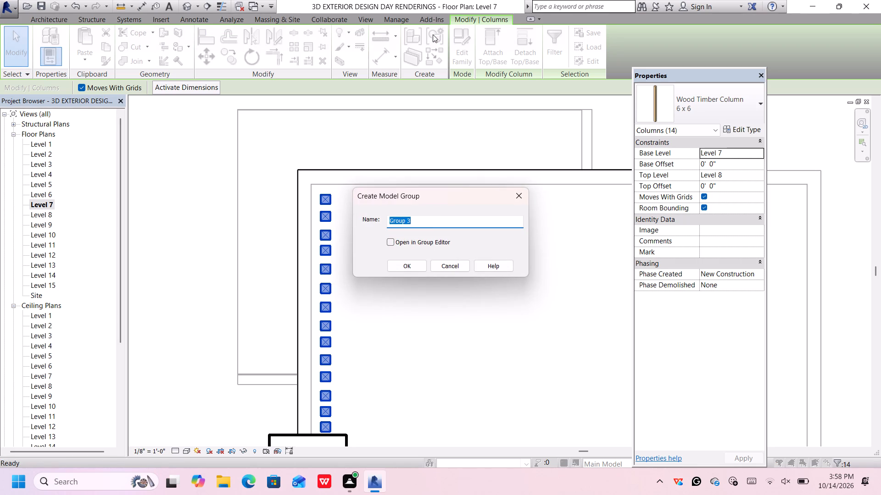
left_click(409, 268)
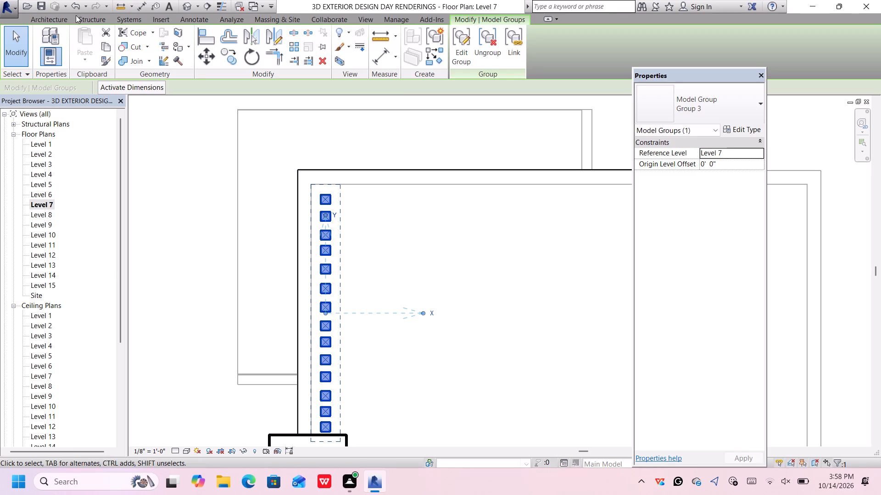
Place a second instance of the Group 3 timber column row on Level 7, parallel to the original row on its inner side.
left_click(57, 20)
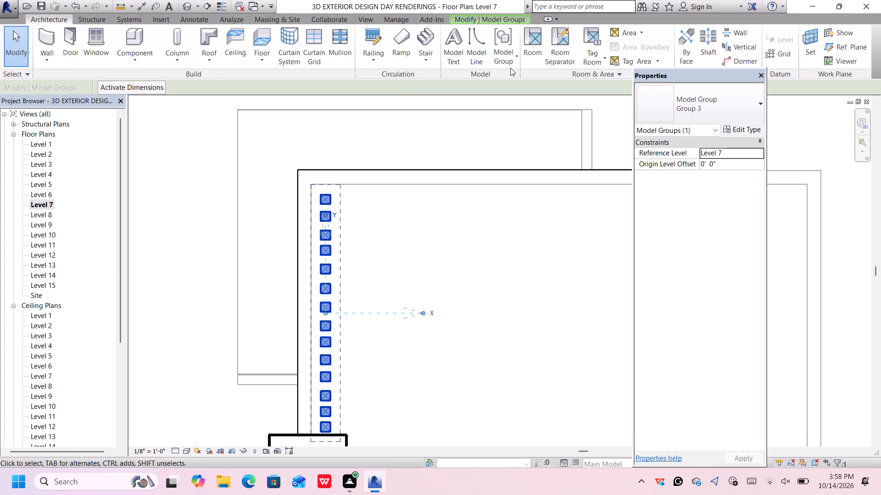
left_click(513, 60)
left_click(513, 82)
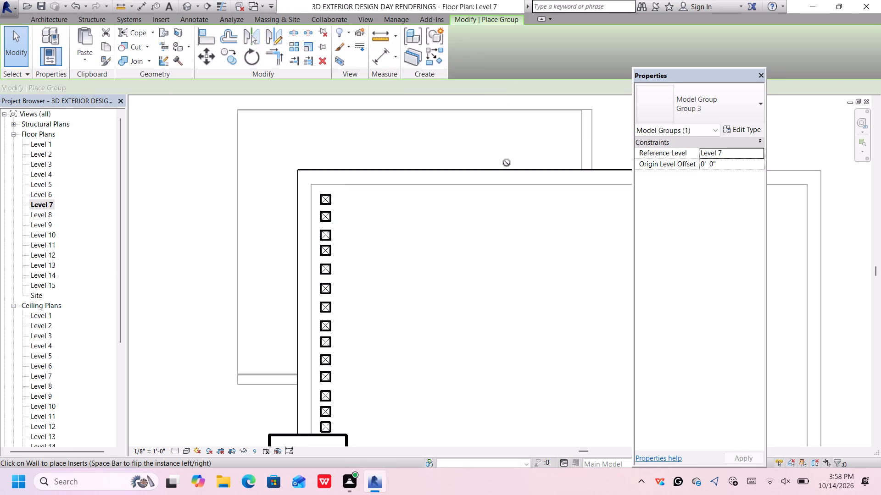
scroll(372, 209, "down", 4)
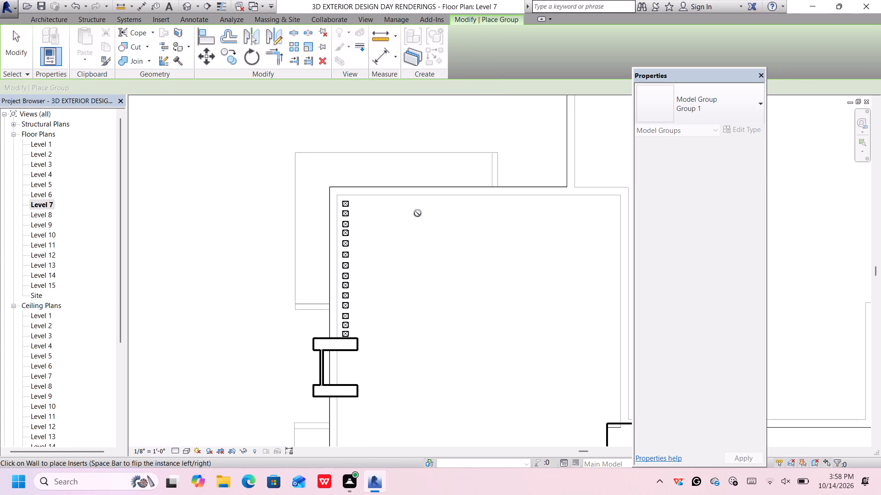
middle_click_drag(413, 213, 357, 208)
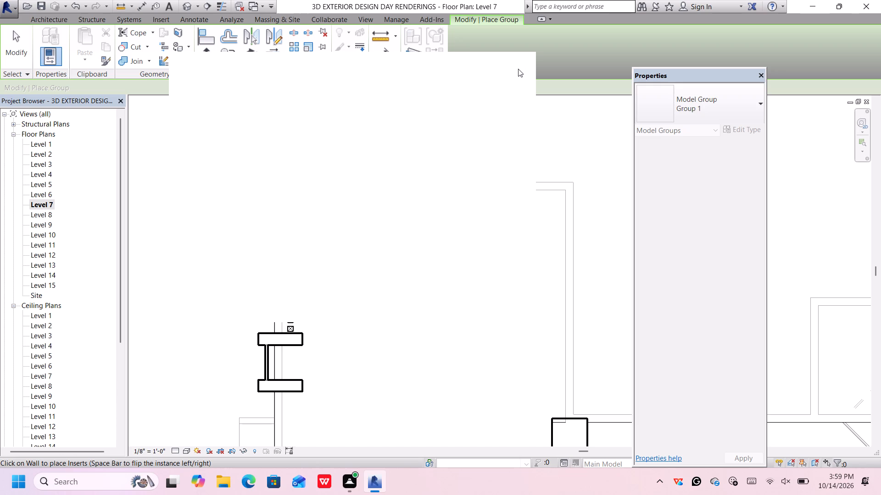
left_click(515, 68)
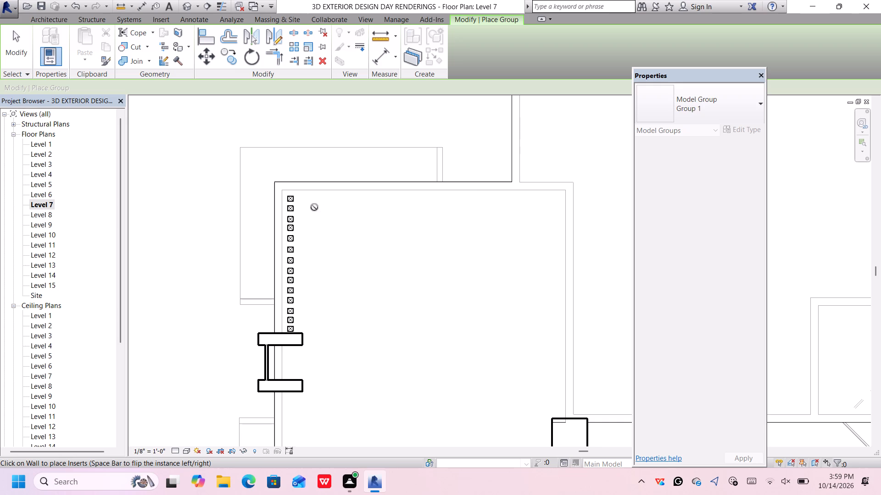
scroll(314, 207, "up", 10)
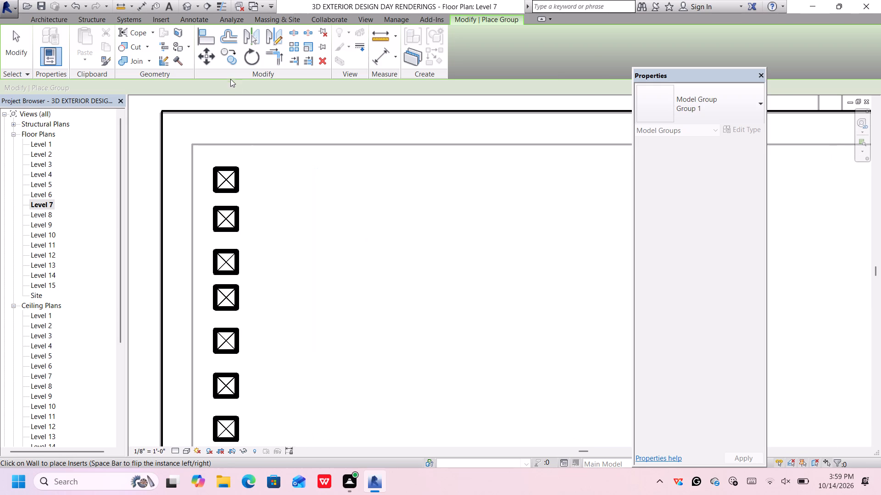
left_click(717, 113)
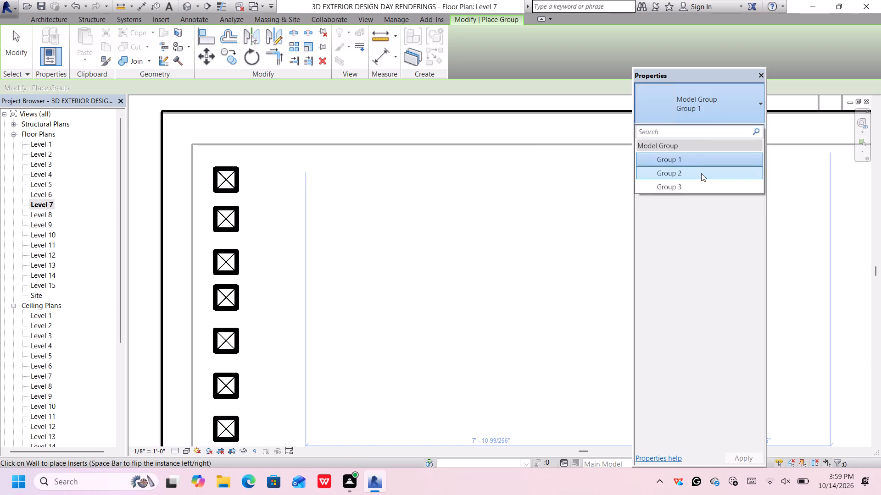
left_click(699, 188)
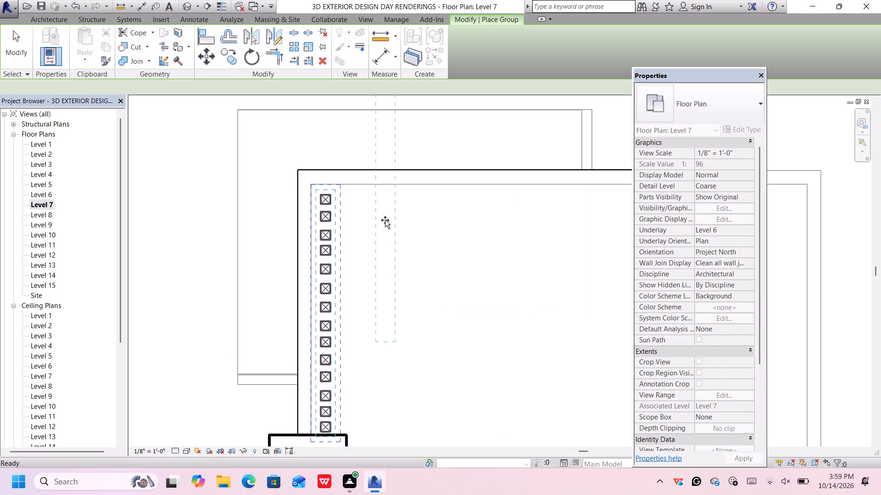
scroll(370, 229, "down", 4)
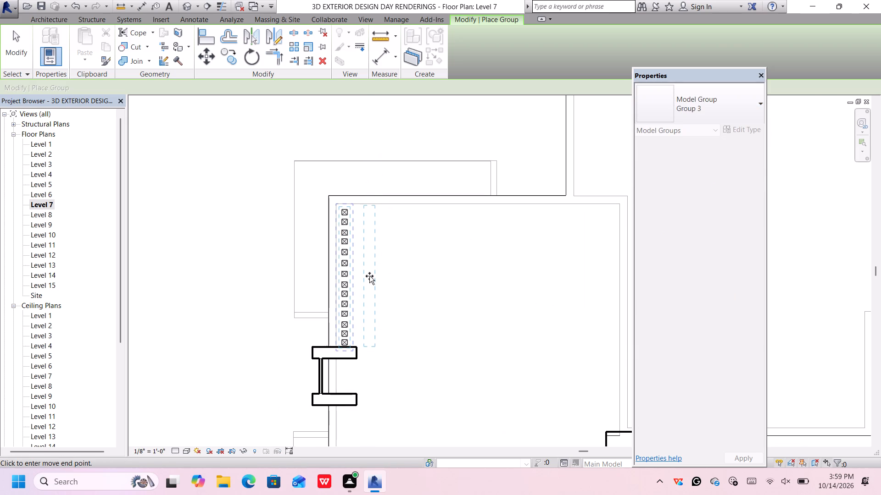
left_click(369, 276)
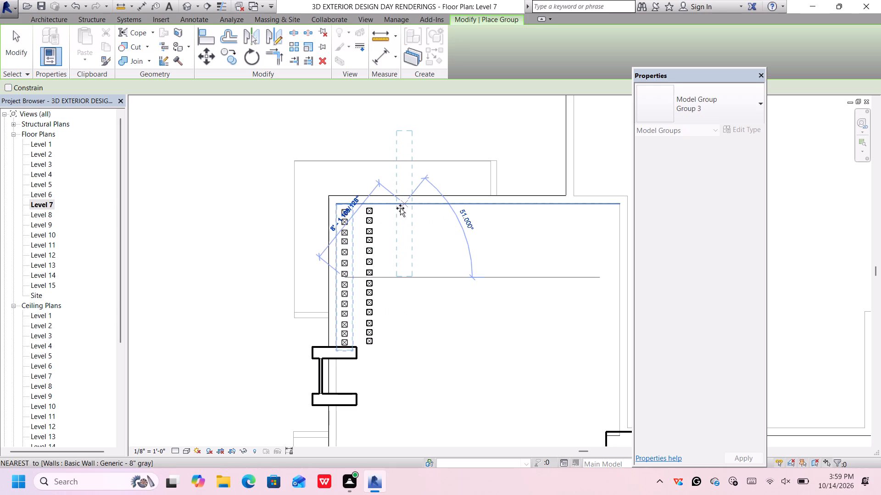
key("Escape")
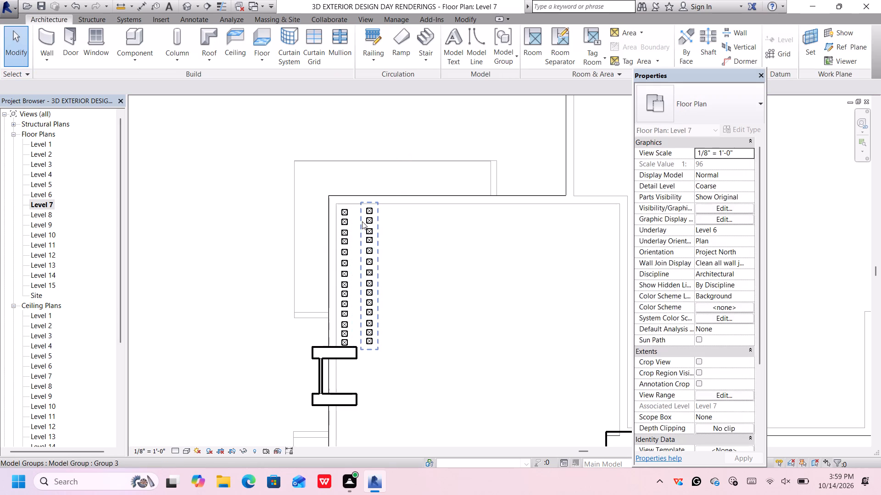
Rotate the second column group 90° clockwise about its centre so it runs perpendicular to the original row.
left_click(363, 221)
left_click(251, 59)
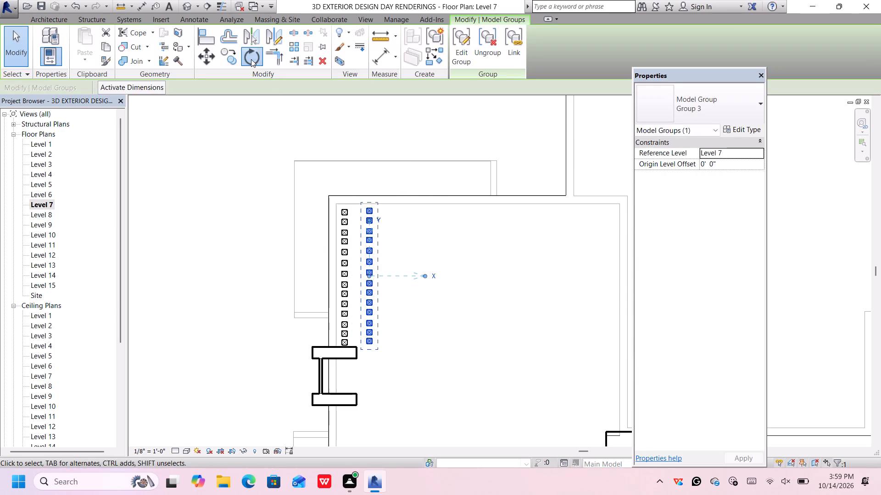
left_click(370, 193)
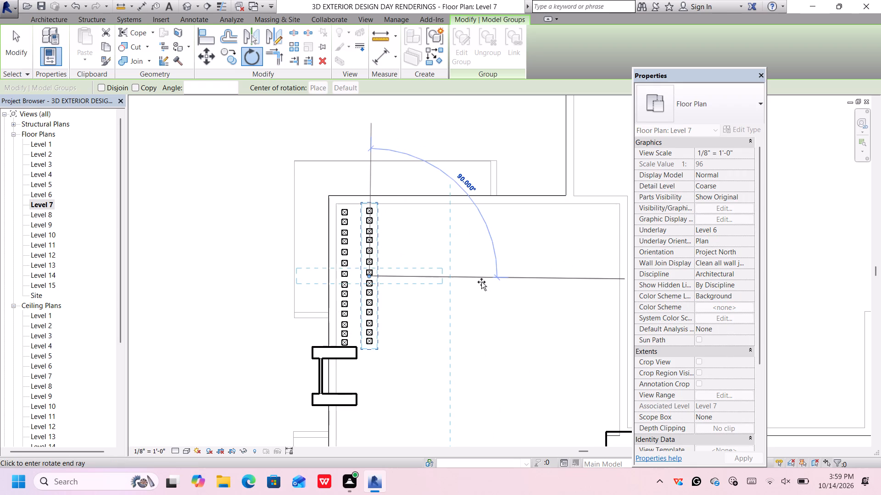
left_click(481, 282)
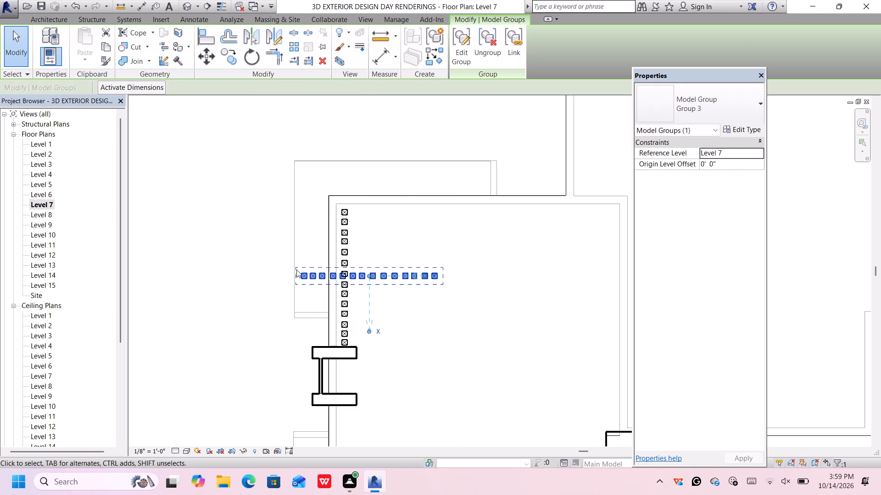
Move the rotated column group into the corner, in line with the original row's end column, so both rows form an L along the walls.
left_click_drag(299, 273, 359, 220)
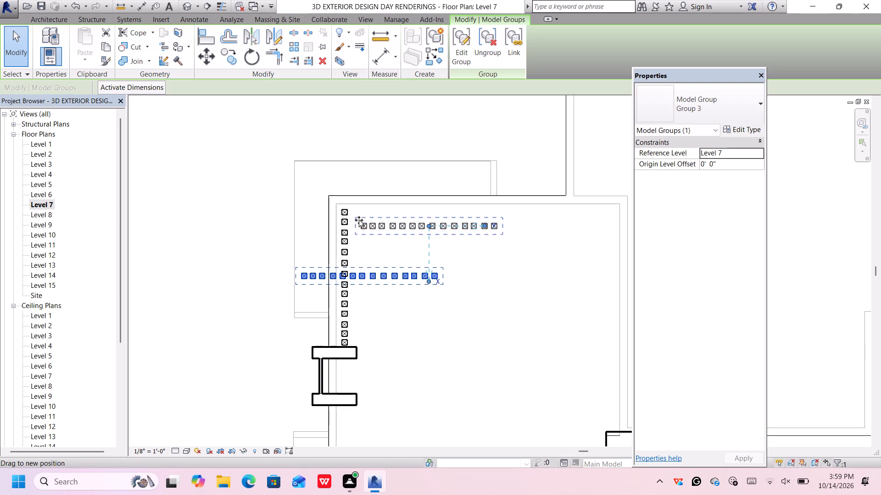
left_click_drag(359, 220, 349, 210)
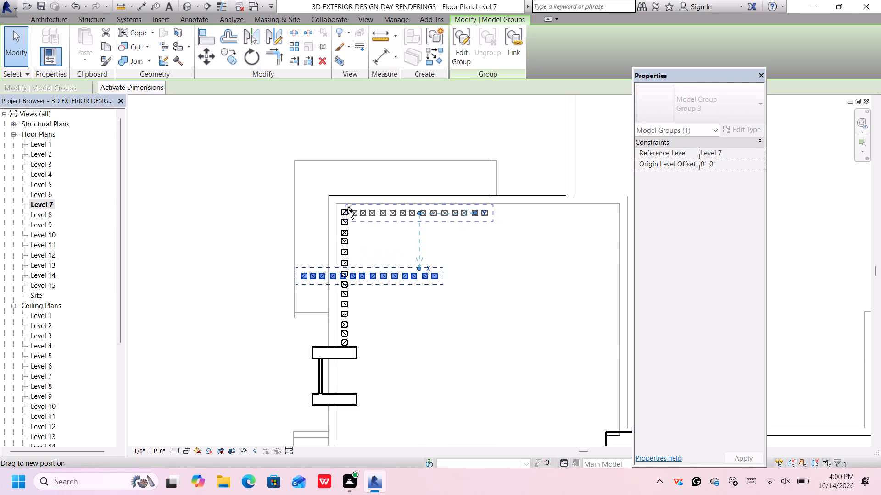
left_click_drag(349, 210, 350, 210)
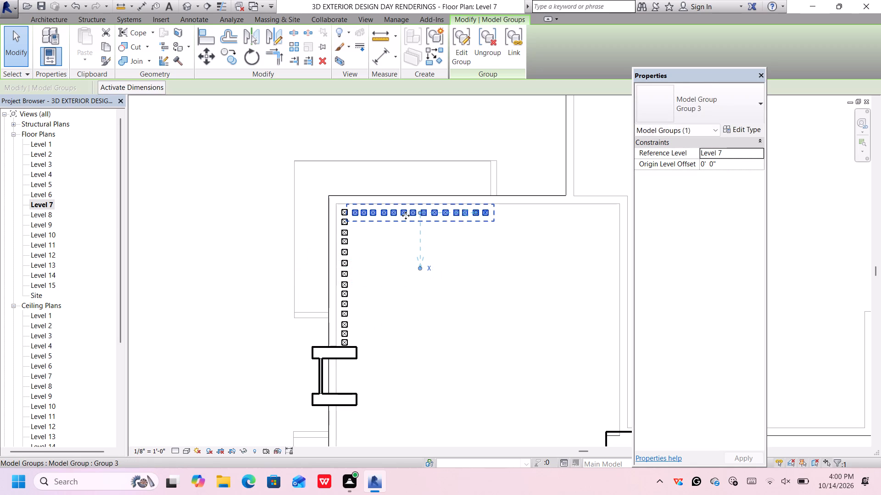
scroll(477, 231, "down", 2)
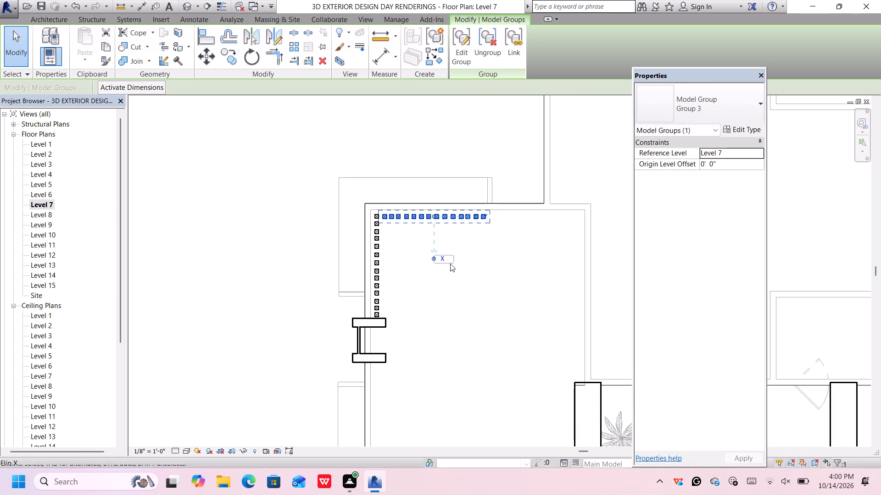
left_click(248, 286)
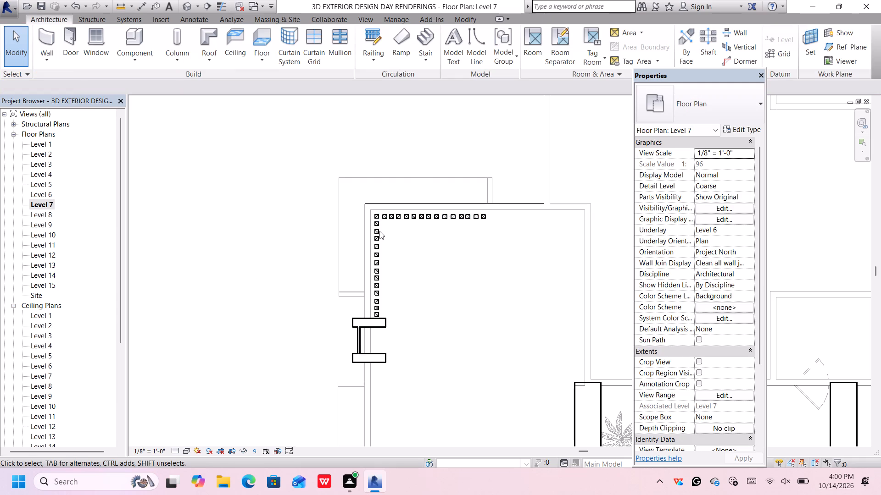
Copy both column groups of the L-shaped screen about 51'-6" straight up in plan to the matching corner of the neighbouring apartment block.
left_click(379, 226)
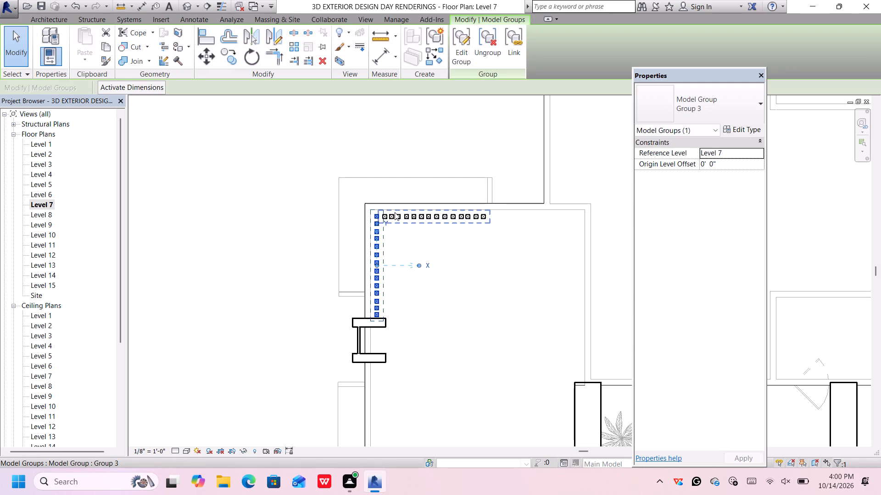
left_click(395, 212)
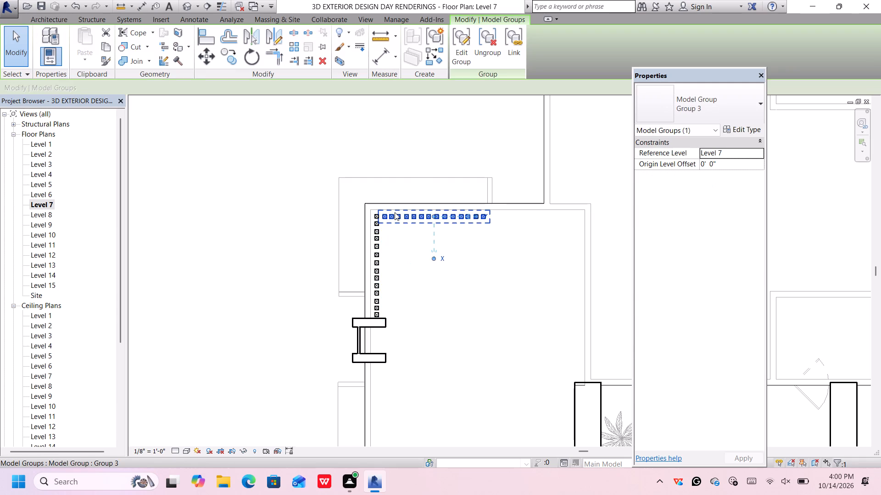
left_click(372, 240, "ctrl")
scroll(389, 229, "down", 5)
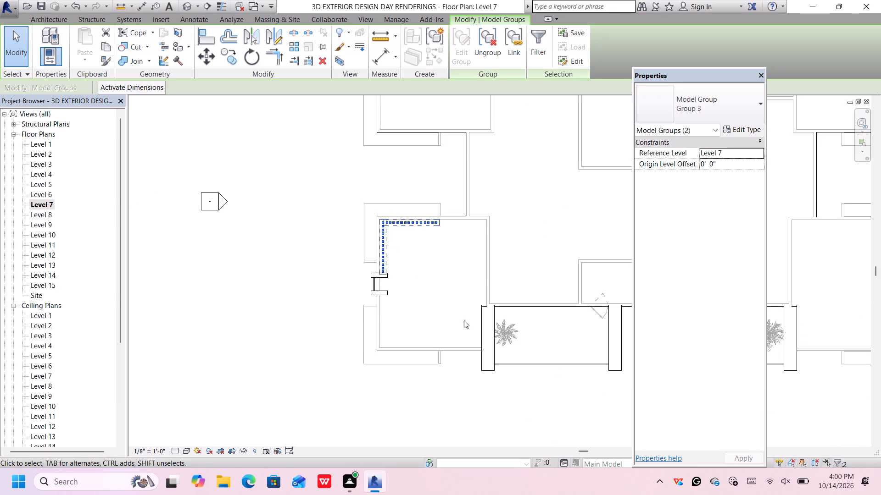
middle_click_drag(460, 315, 365, 425)
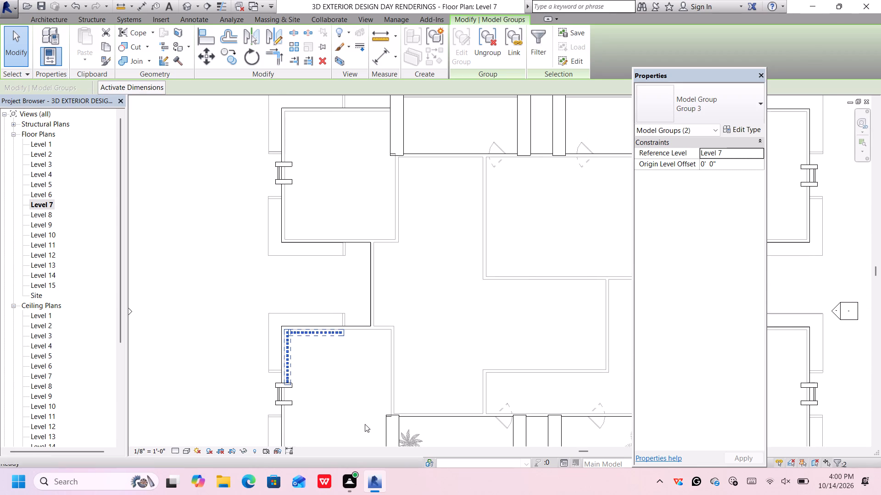
middle_click_drag(357, 209, 359, 266)
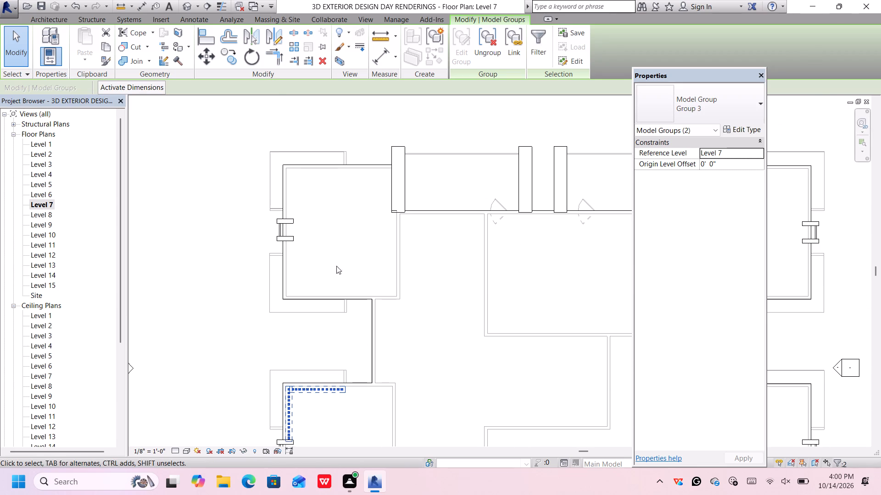
left_click(233, 56)
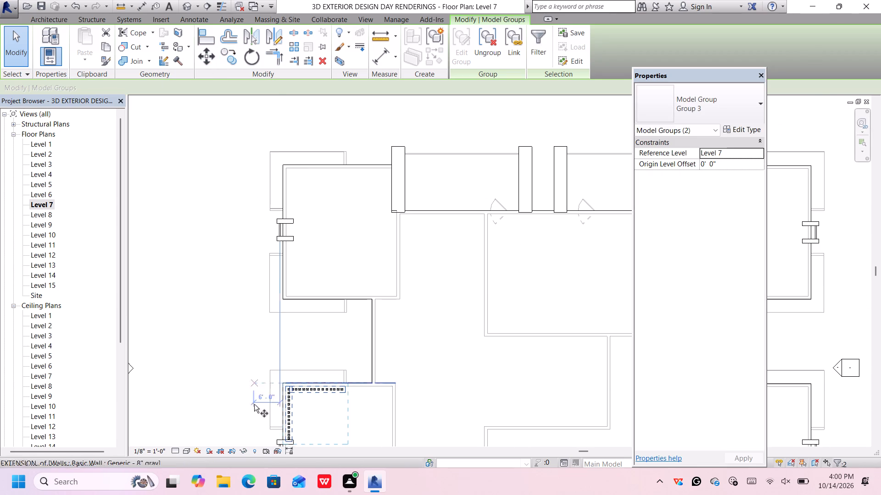
scroll(296, 441, "up", 2)
scroll(294, 437, "down", 1)
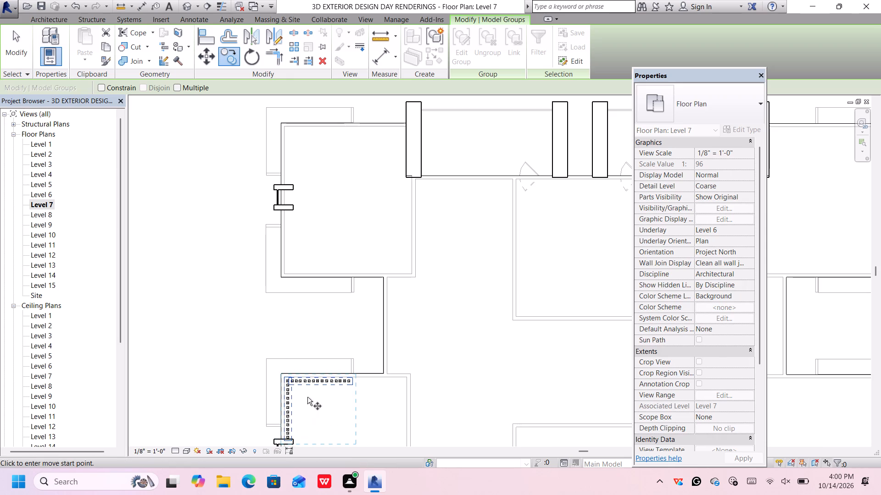
scroll(287, 436, "up", 1)
left_click(285, 438)
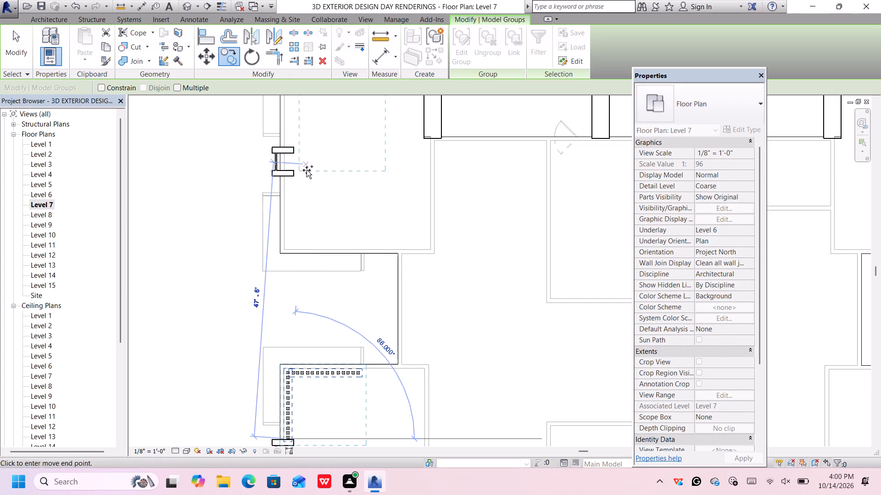
middle_click_drag(315, 211, 316, 218)
middle_click_drag(315, 213, 312, 279)
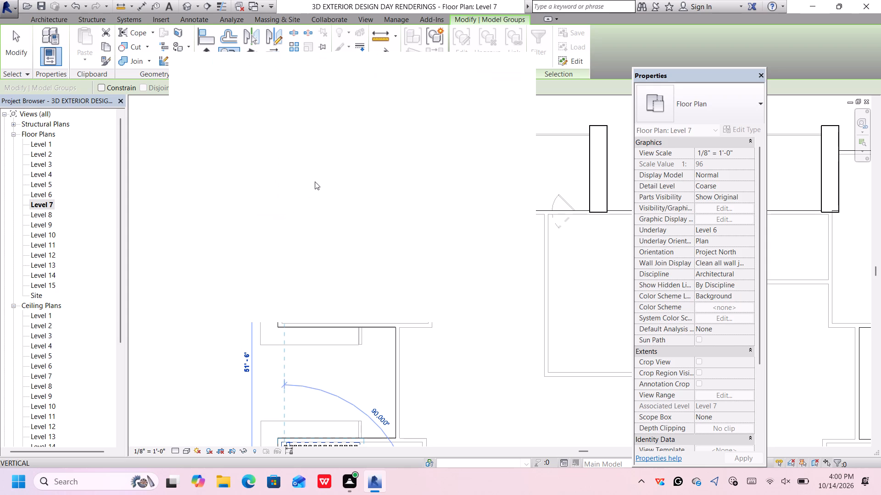
left_click(515, 69)
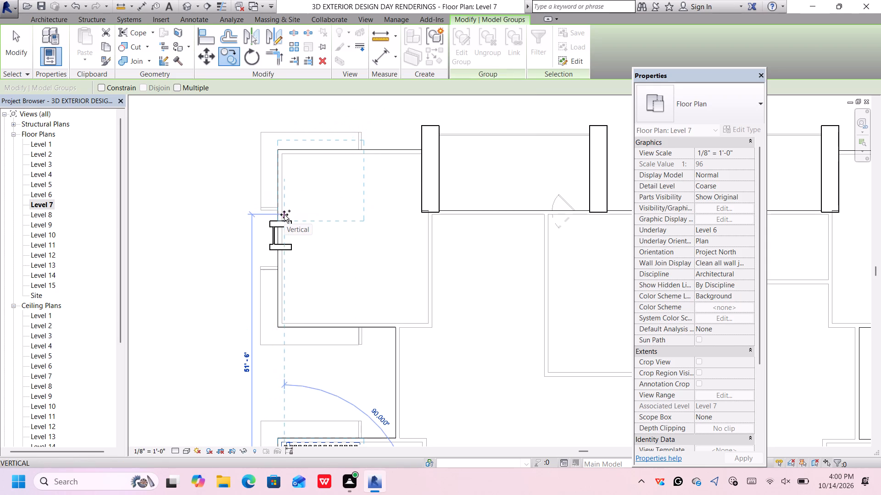
left_click(284, 214)
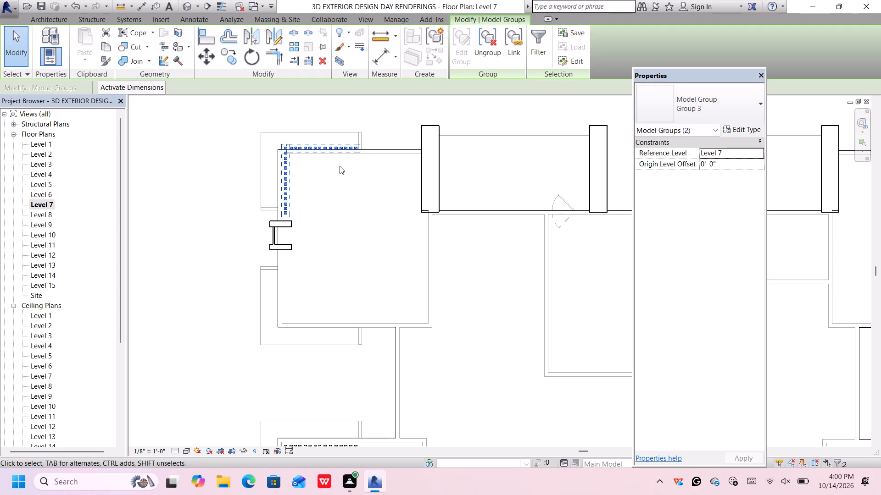
Nudge both copied column groups down in plan until the long row's end meets the I-shaped wall projection.
key("Down")
key("Down")
key("Down")
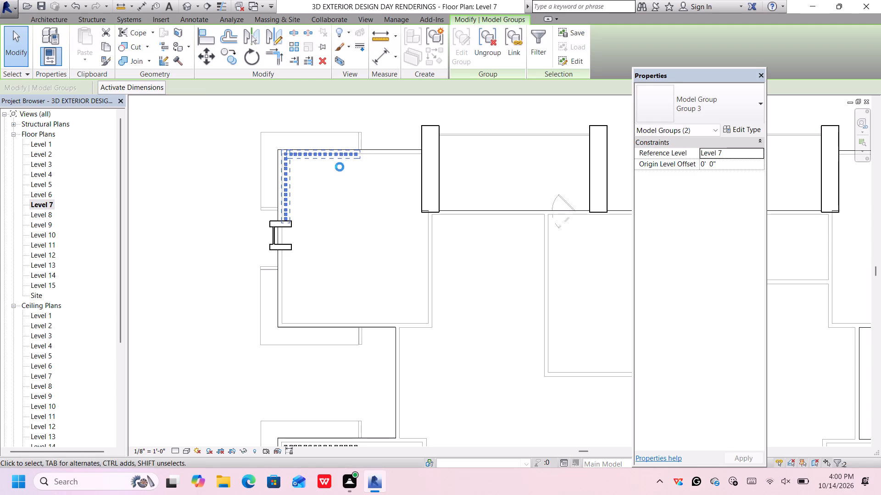
key("Up")
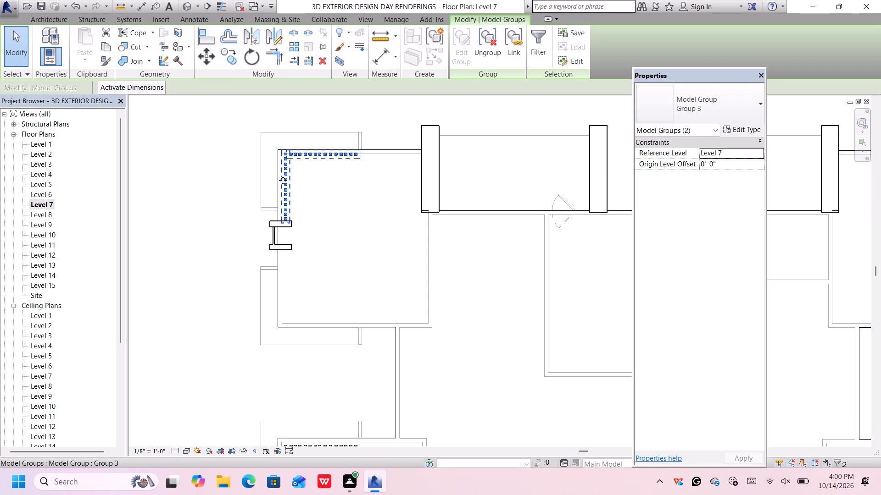
Nudge only the copied horizontal column row down in plan, clear of the end wall's inner face.
scroll(283, 180, "up", 7)
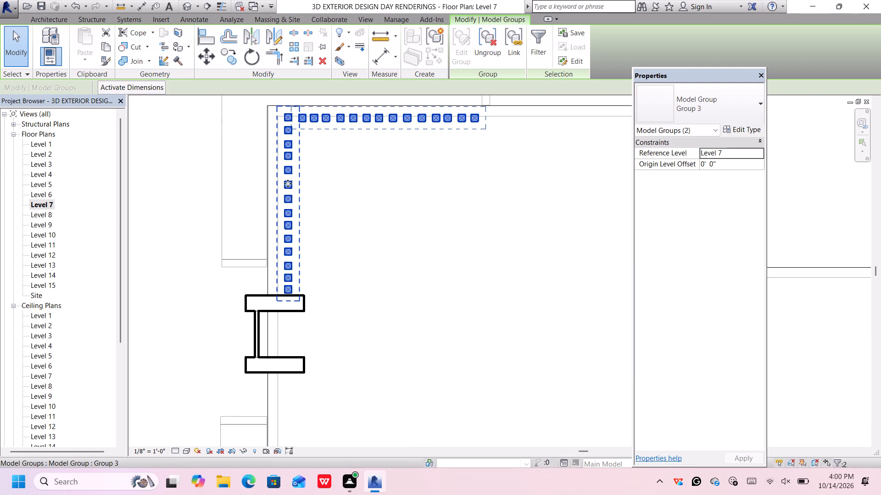
left_click(328, 116)
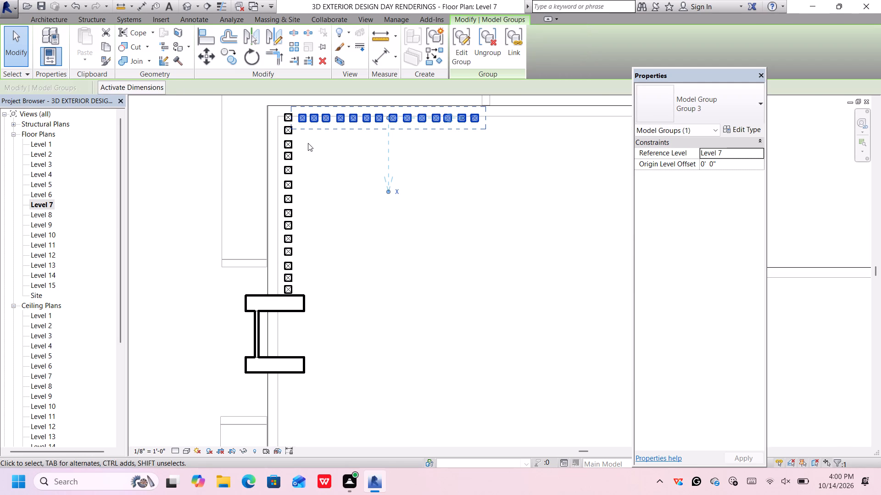
key("Down")
key("Down")
key("Down")
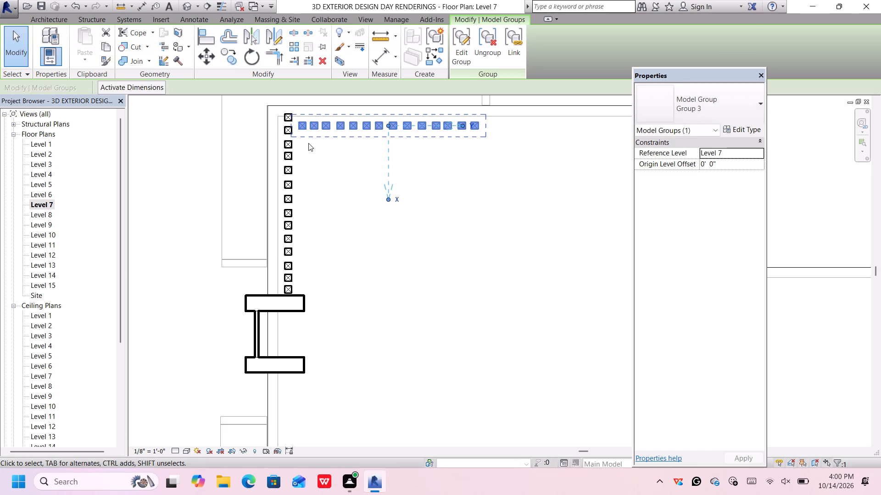
Nudge the copied horizontal column row one more increment down in plan, away from the end wall.
key("Down")
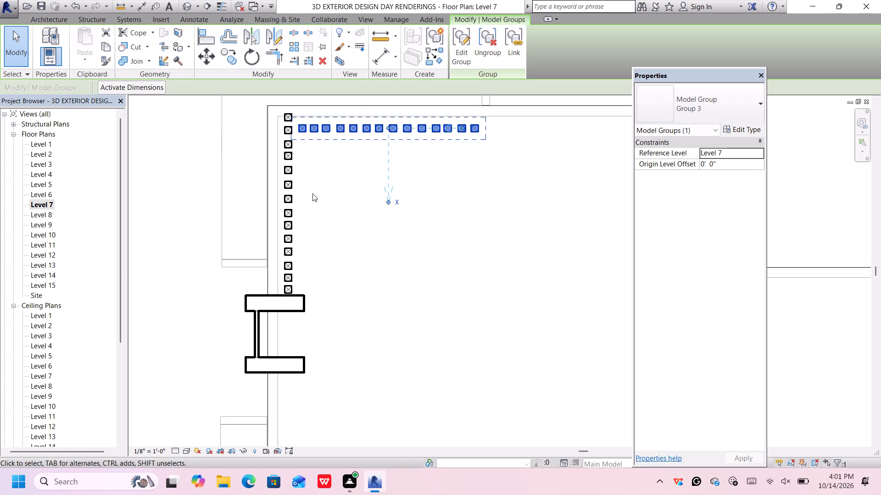
Nudge the copied vertical column row down in plan until its top column lines up with the horizontal row.
scroll(313, 193, "down", 4)
scroll(313, 192, "up", 1)
scroll(313, 192, "down", 8)
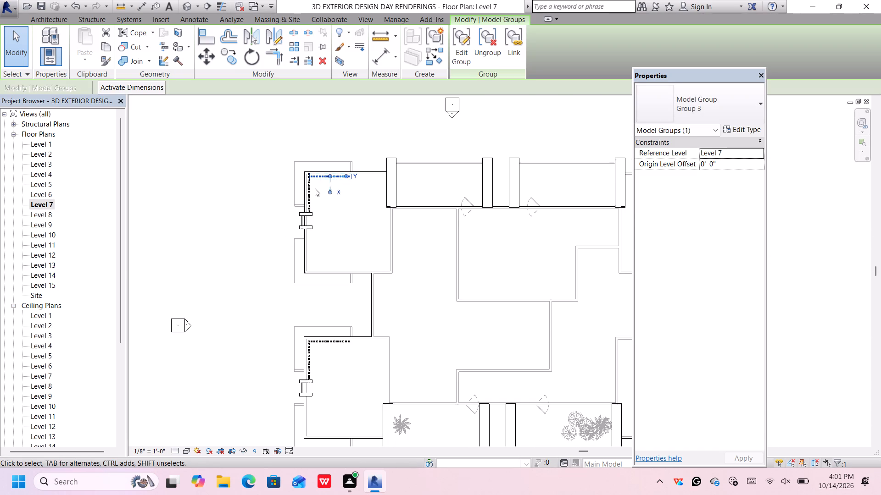
scroll(315, 188, "up", 9)
left_click(295, 197)
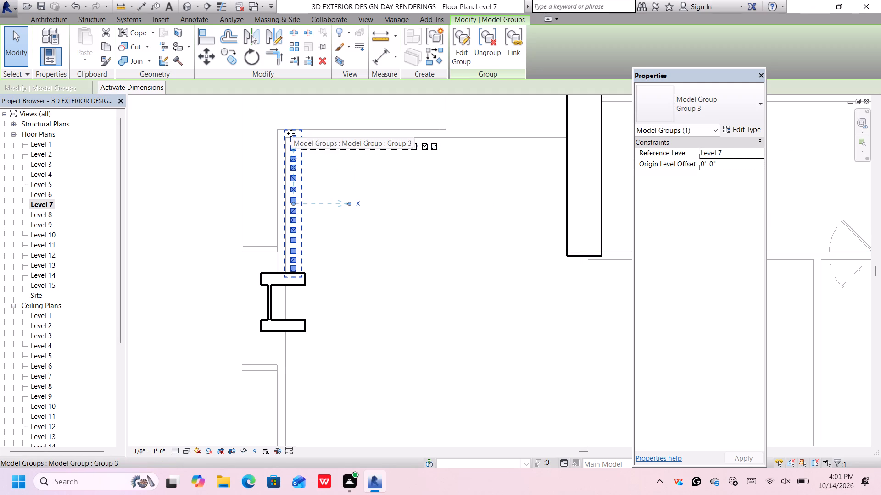
key("Down")
key("Down")
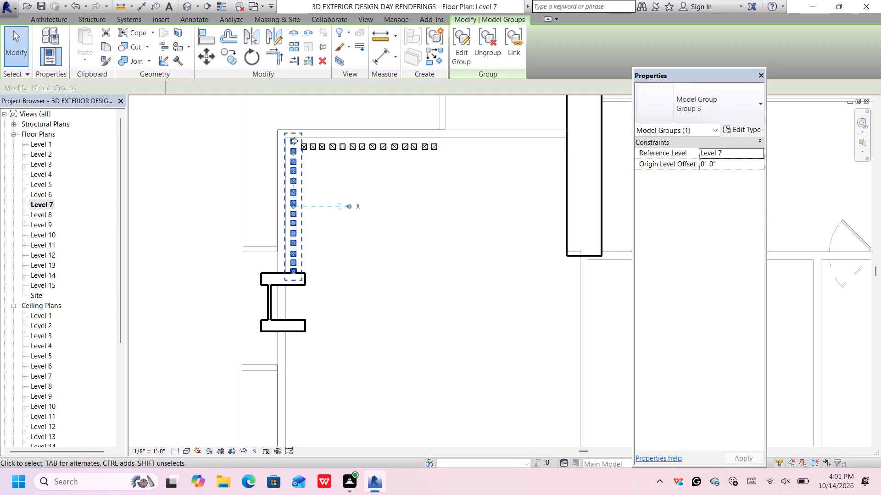
key("Down")
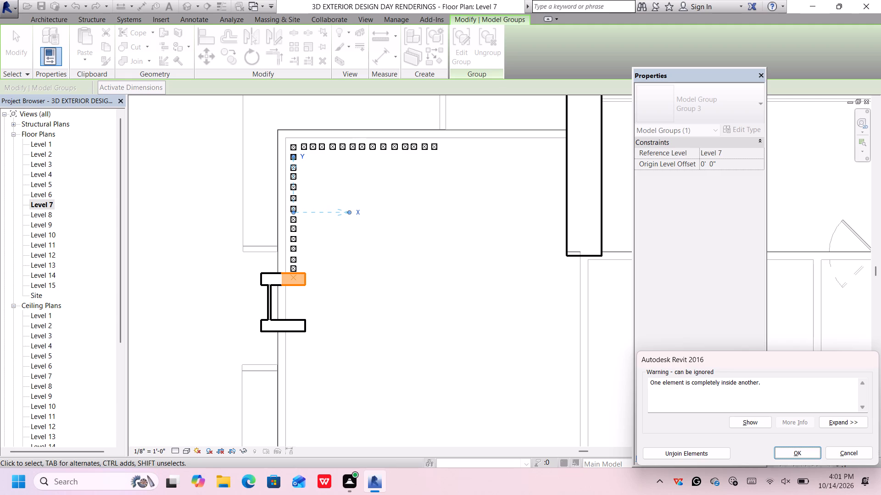
left_click(798, 449)
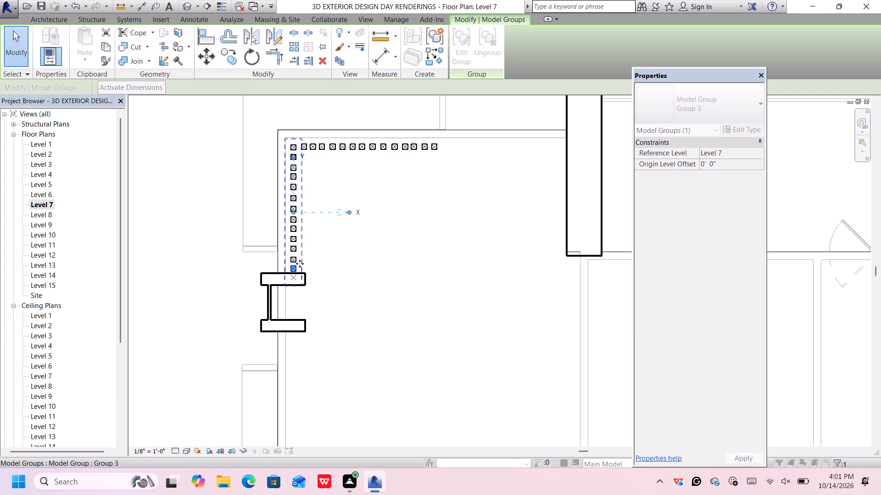
Ungroup the copied vertical column row and delete its end column that sits inside the I-shaped wall projection.
left_click(291, 222)
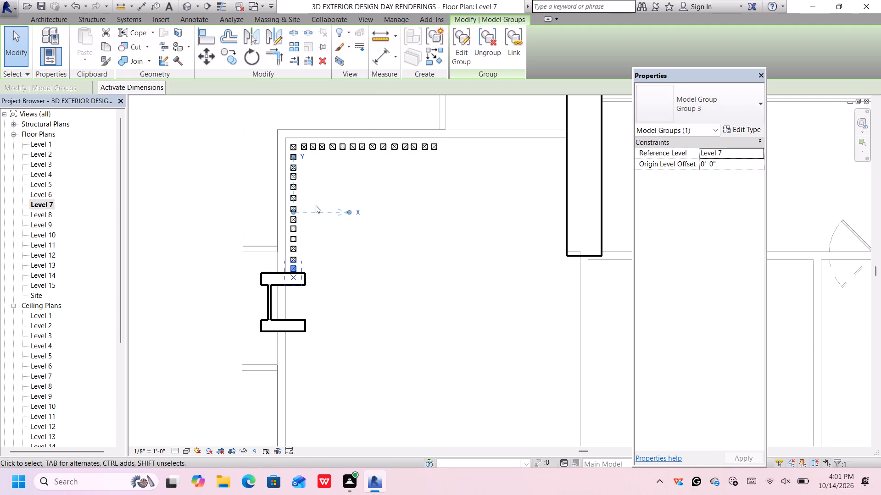
left_click(491, 32)
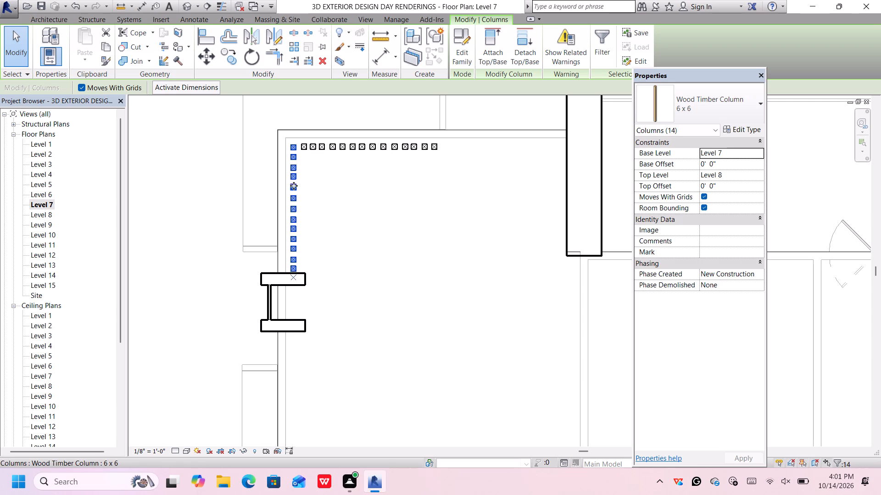
left_click(294, 280)
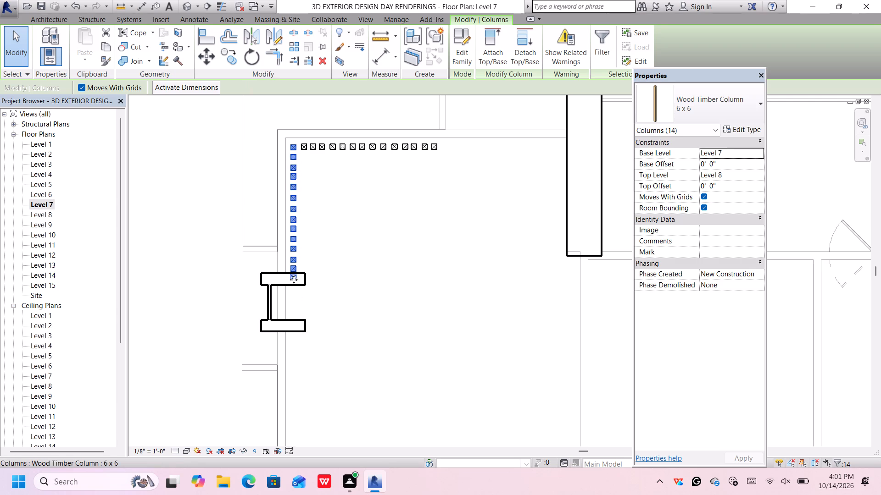
left_click(294, 280)
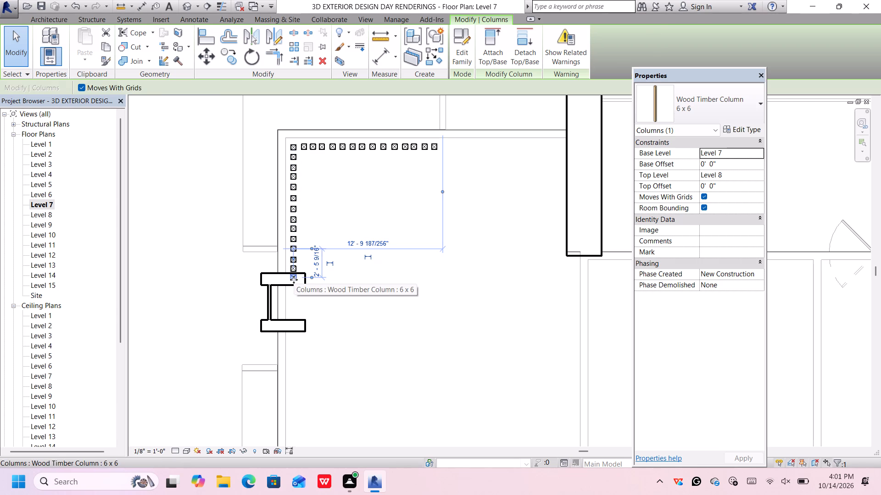
key("Delete")
Copy the lower block's horizontal column group onto the lower balcony's glass railing line, starting beside the first 3' thick wall.
scroll(219, 255, "down", 3)
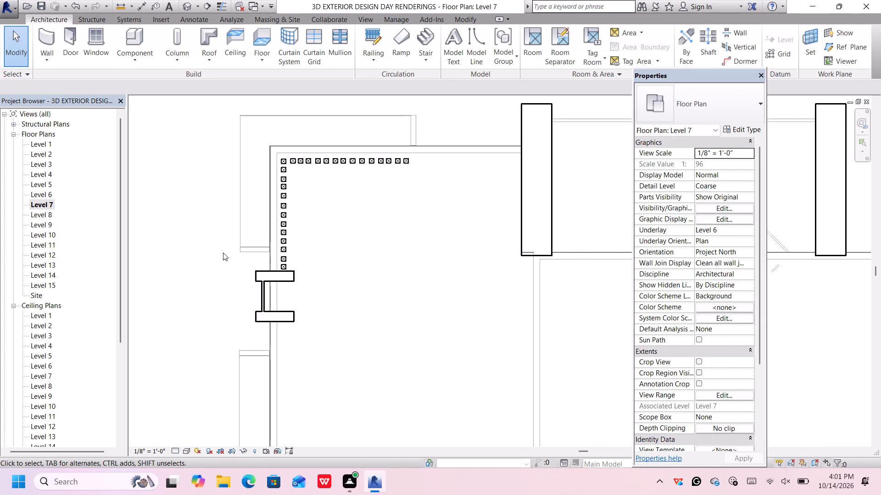
scroll(223, 253, "down", 3)
scroll(274, 237, "down", 4)
middle_click_drag(324, 300, 327, 208)
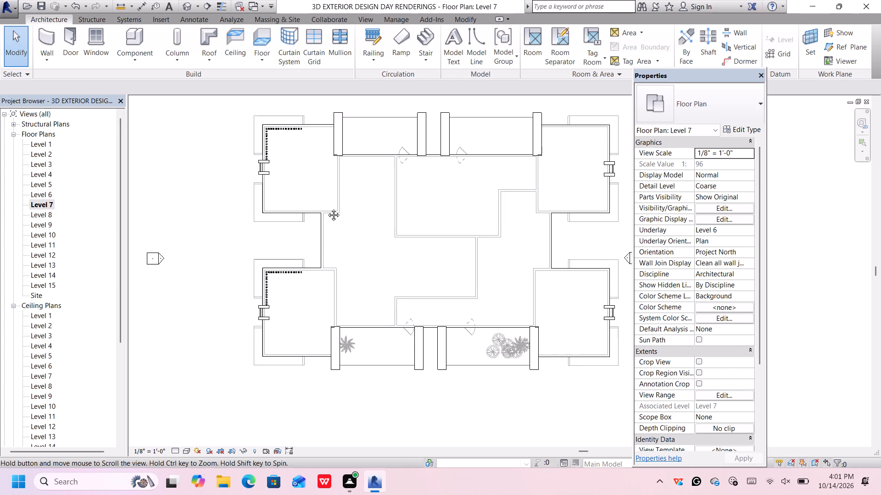
middle_click_drag(327, 208, 291, 215)
middle_click(291, 215)
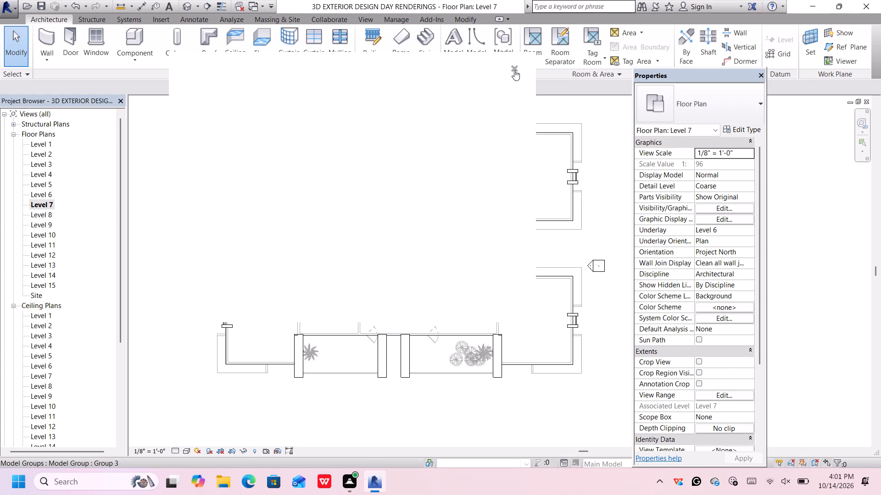
left_click(514, 70)
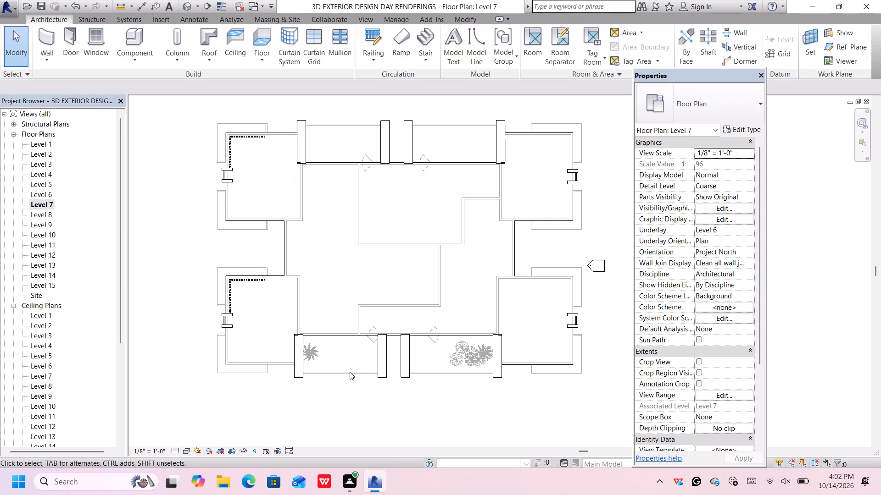
left_click(229, 288)
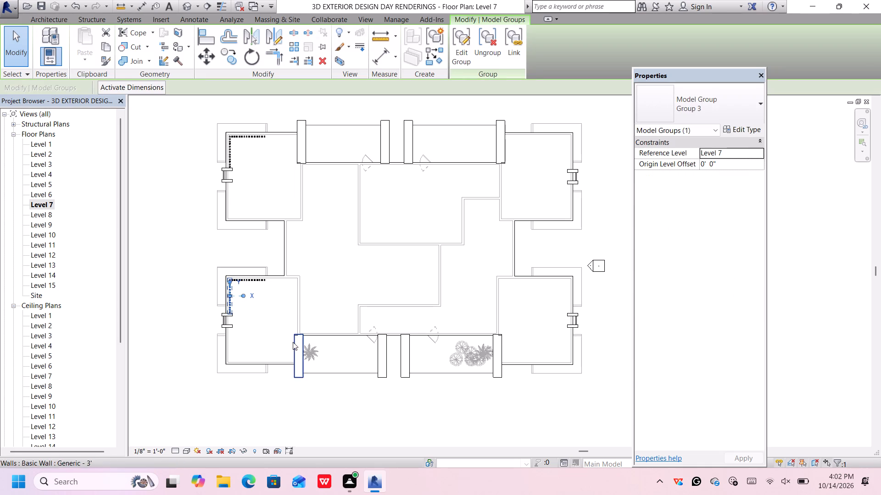
left_click(260, 280)
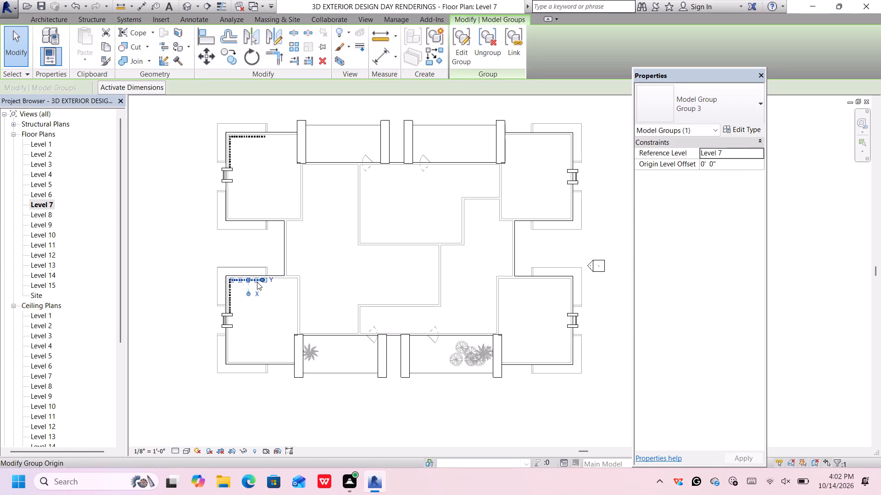
left_click(230, 54)
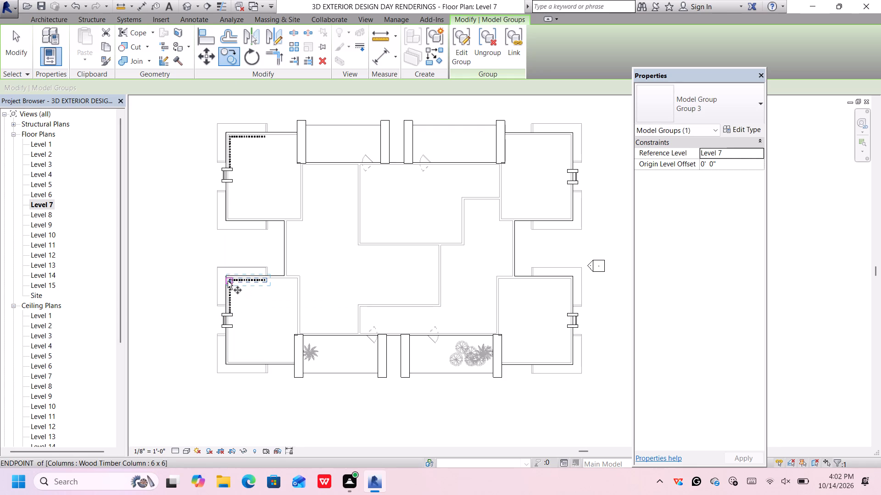
scroll(228, 281, "up", 13)
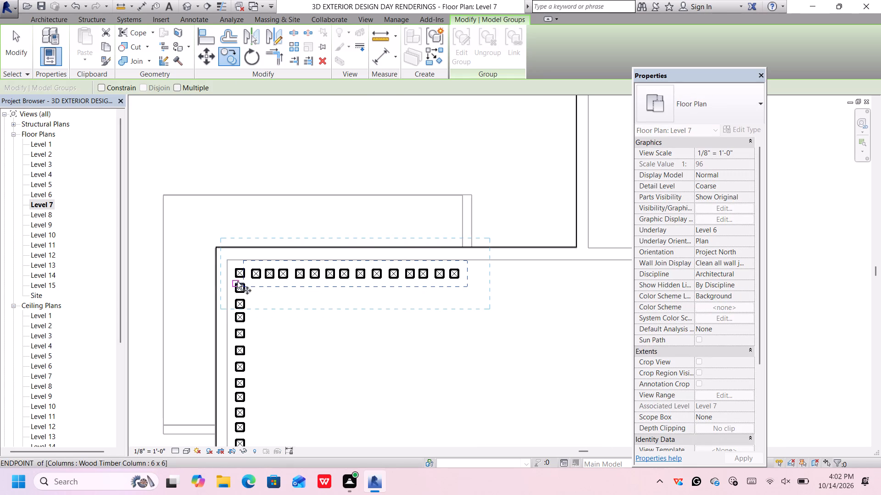
left_click(236, 275)
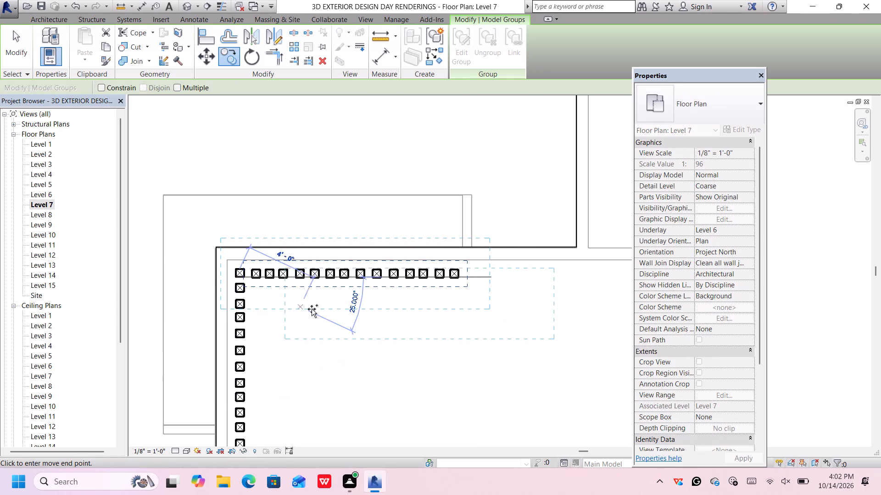
scroll(319, 314, "down", 14)
scroll(375, 373, "up", 3)
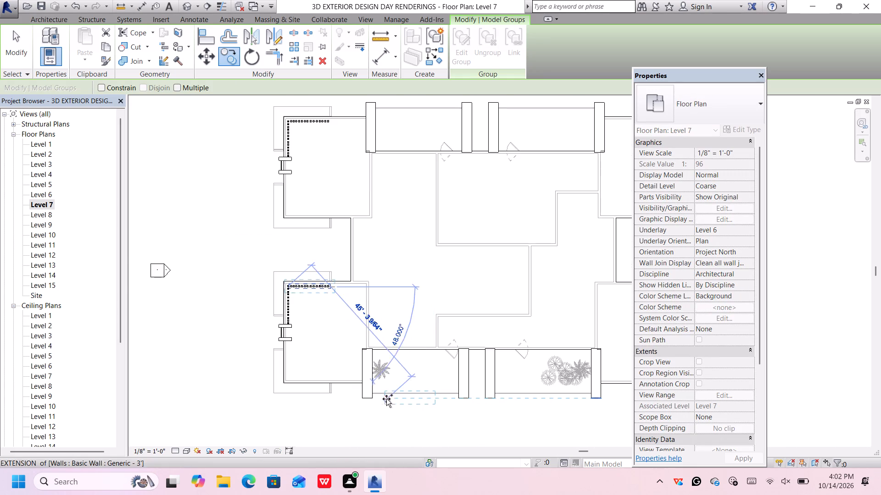
scroll(386, 399, "up", 1)
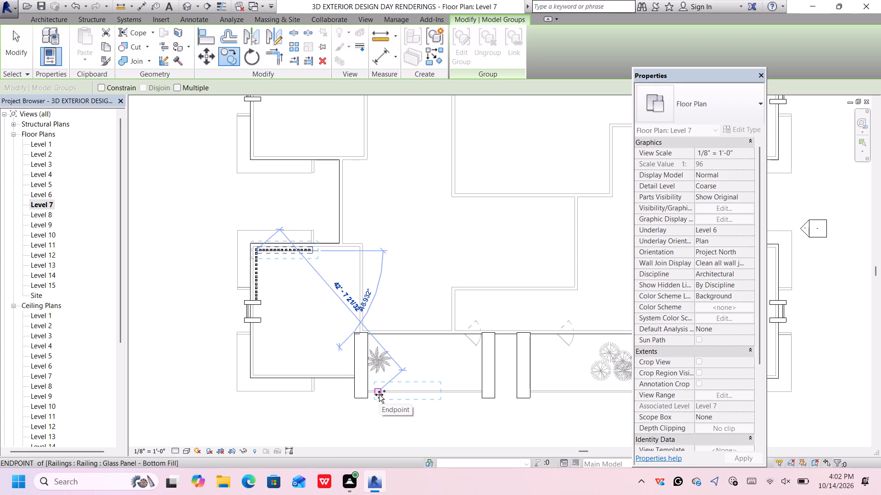
scroll(379, 395, "up", 4)
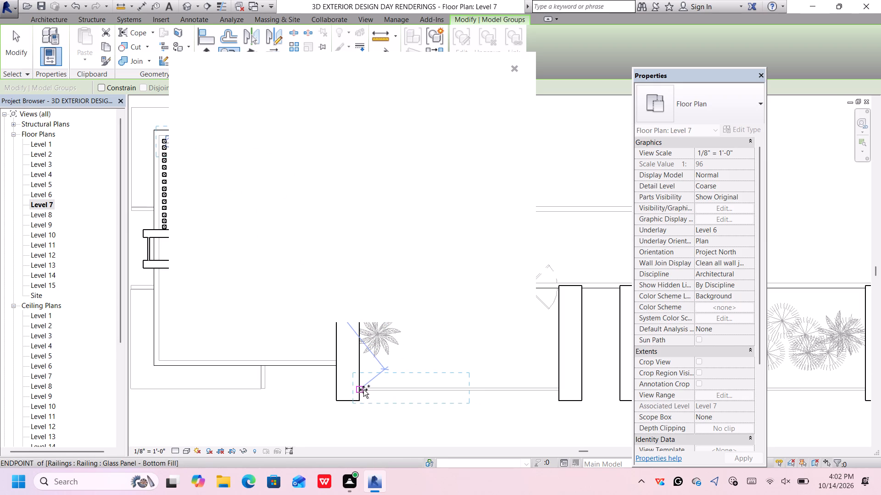
left_click(363, 390)
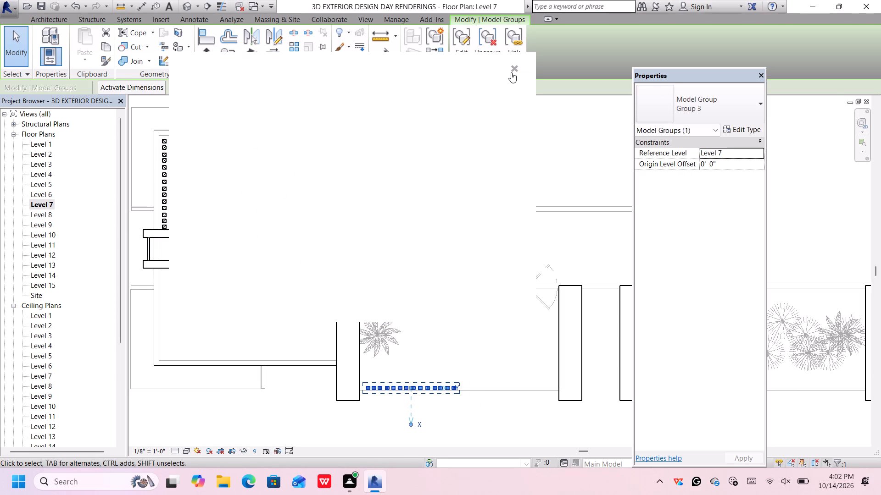
left_click(512, 70)
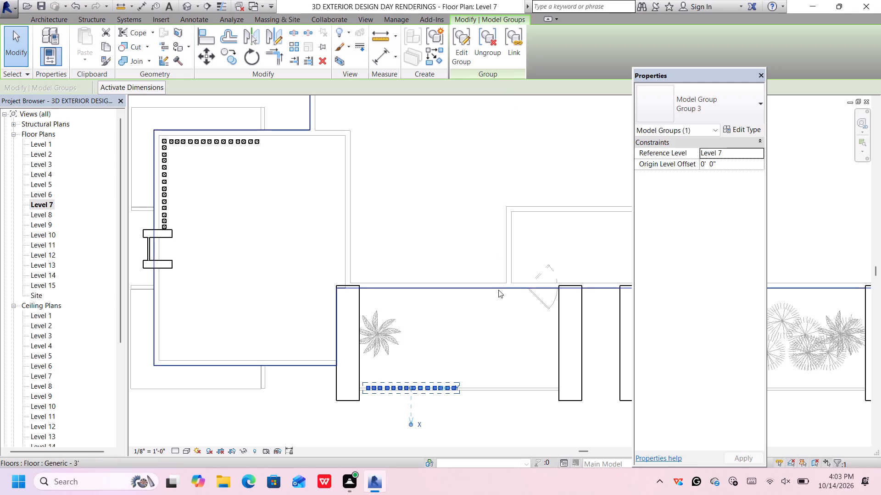
Nudge the balcony column row left in plan until its first column meets the 3' thick wall's inner face.
key("Left")
key("Left")
key("Left")
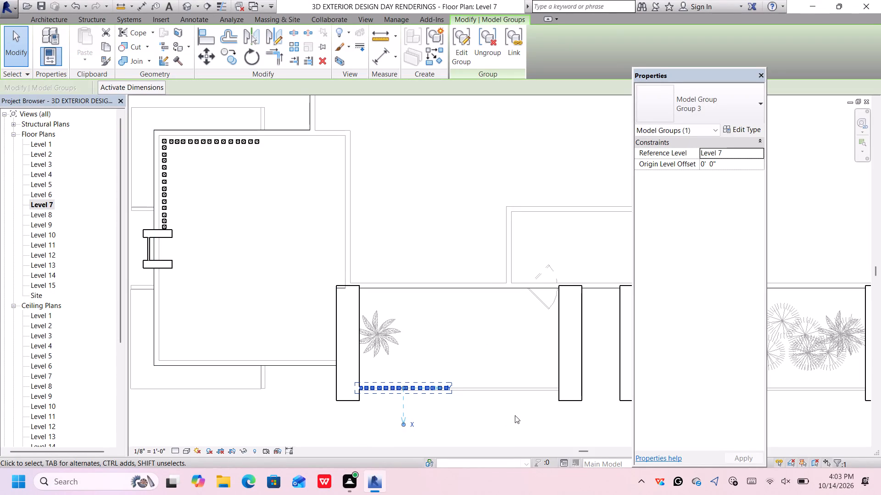
Copy the balcony column row about 11'-9" to the right along the railing and nudge it right to keep the column spacing even.
middle_click_drag(514, 415, 424, 396)
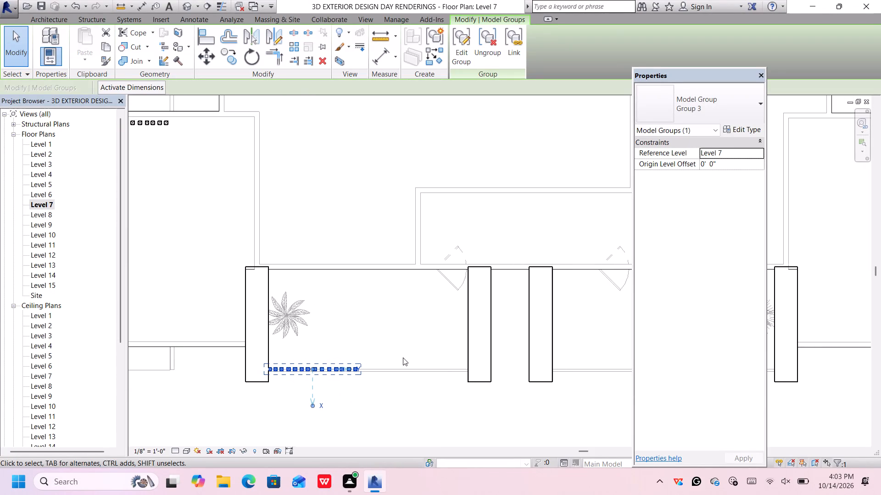
key("ctrl+v")
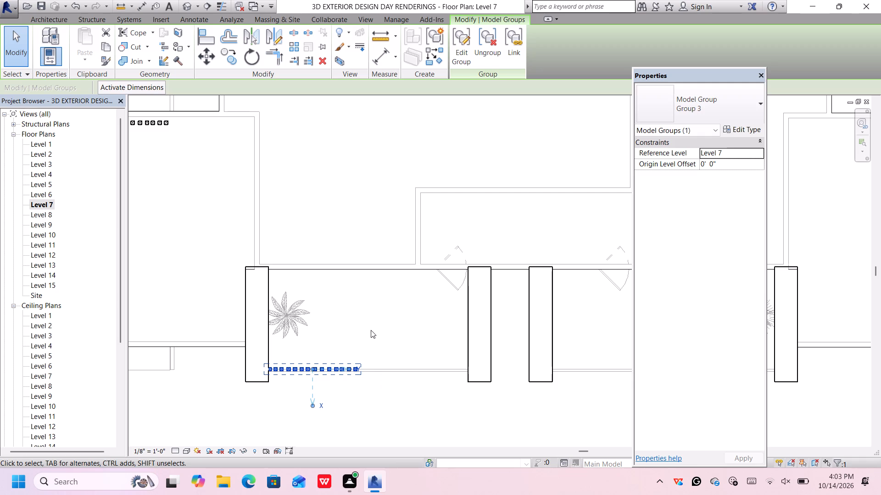
left_click(229, 57)
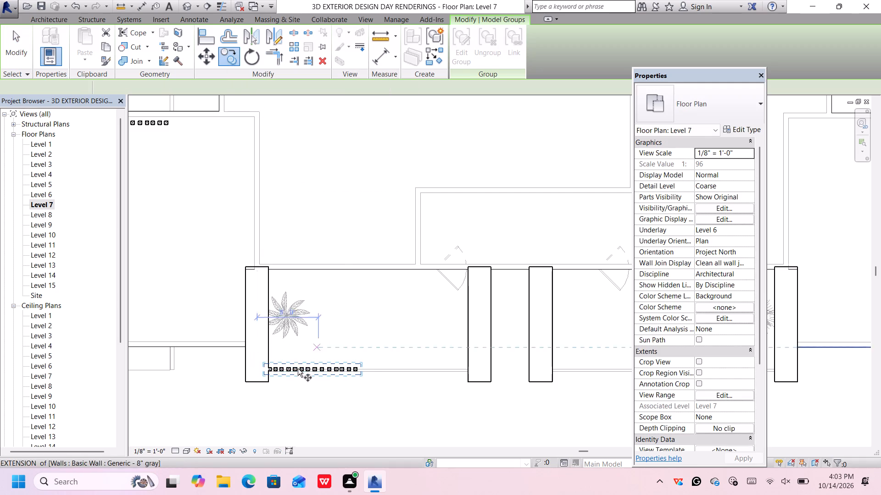
left_click(267, 367)
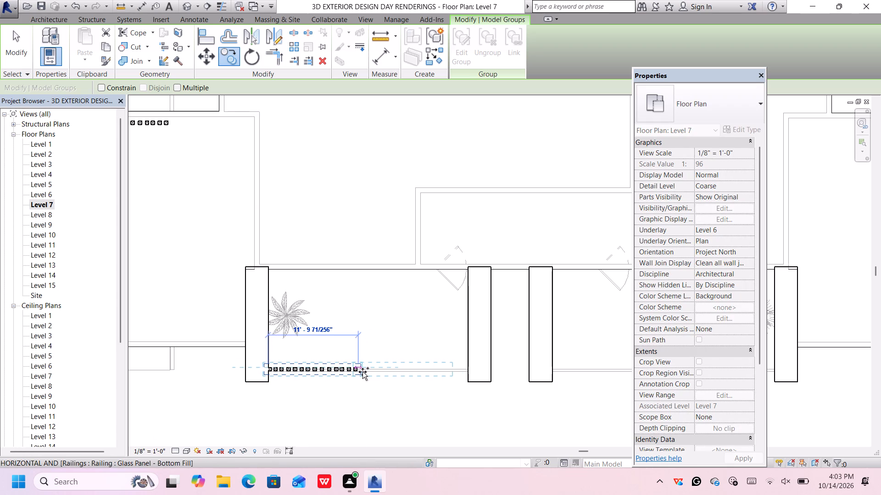
left_click(362, 372)
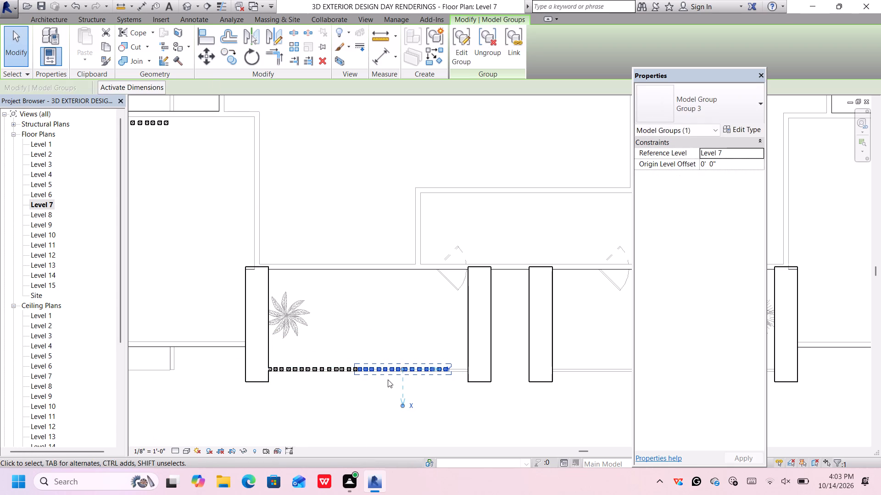
key("Right")
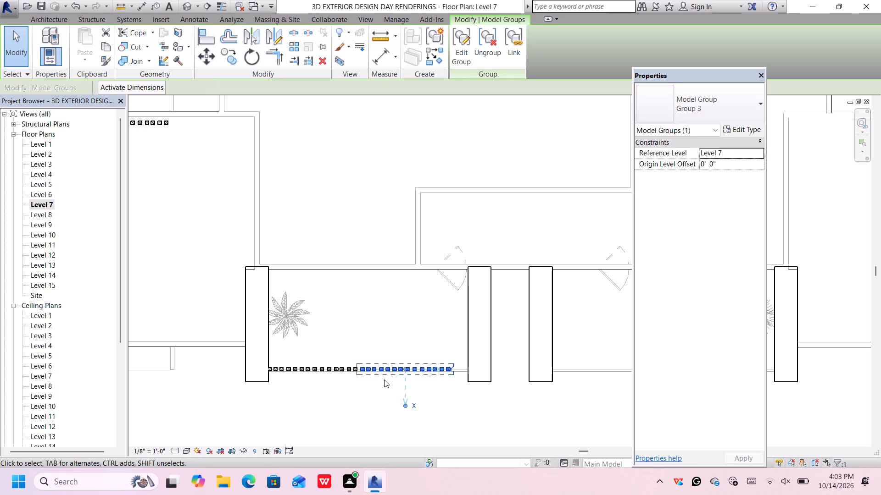
left_click(457, 385)
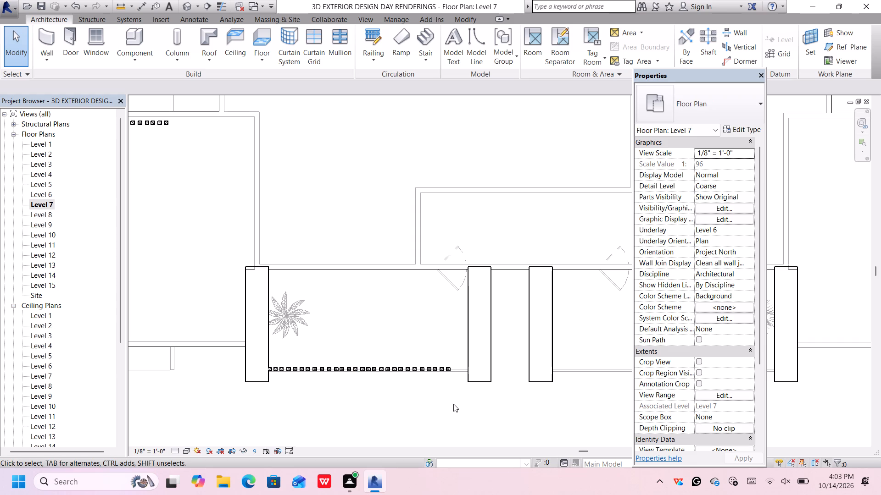
Copy the second balcony column group 12'-6" to the right along the railing and nudge it left to even the column spacing.
left_click(371, 368)
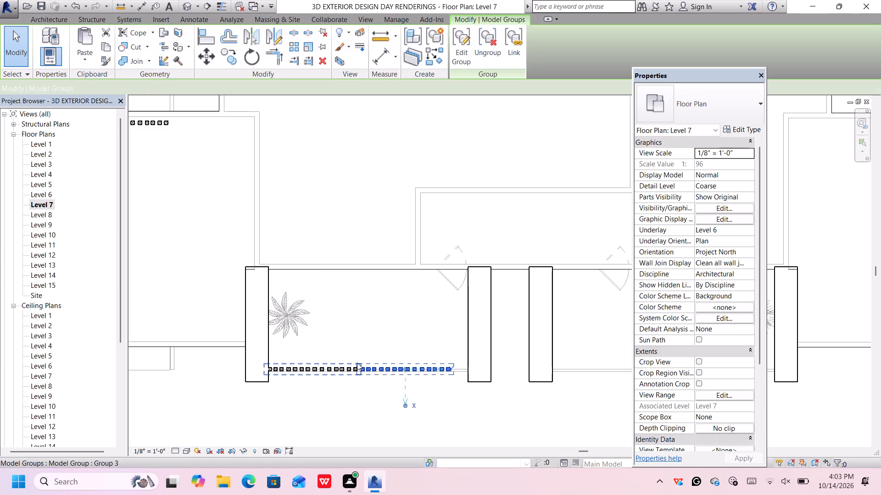
left_click(227, 58)
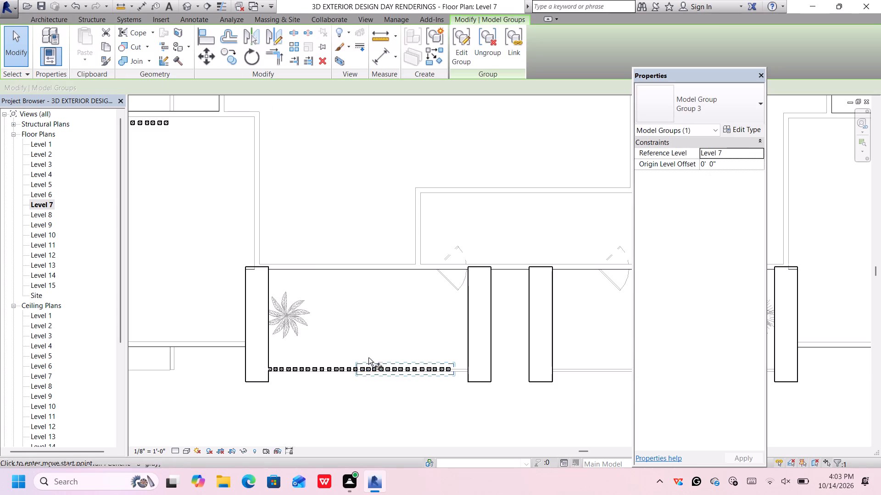
left_click(360, 367)
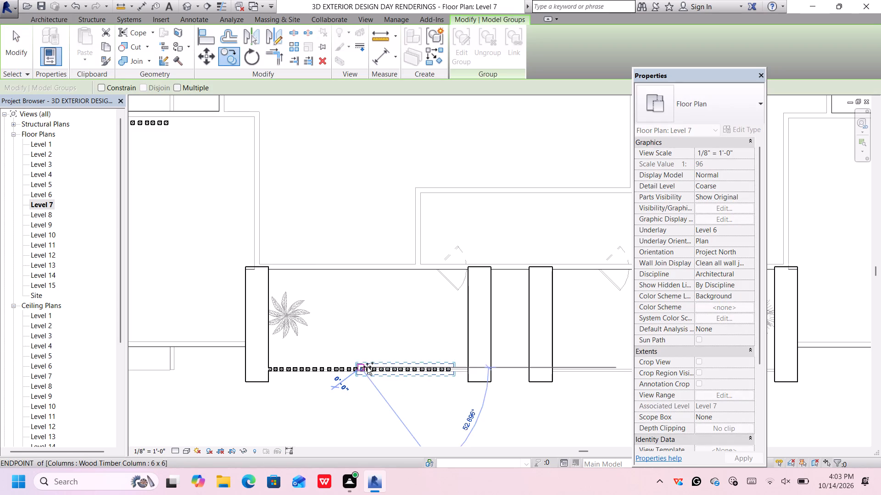
left_click(455, 368)
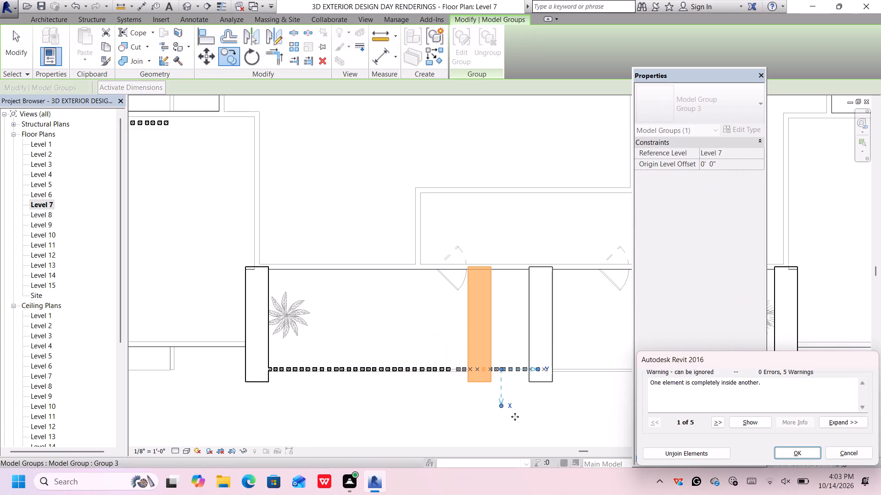
left_click(807, 451)
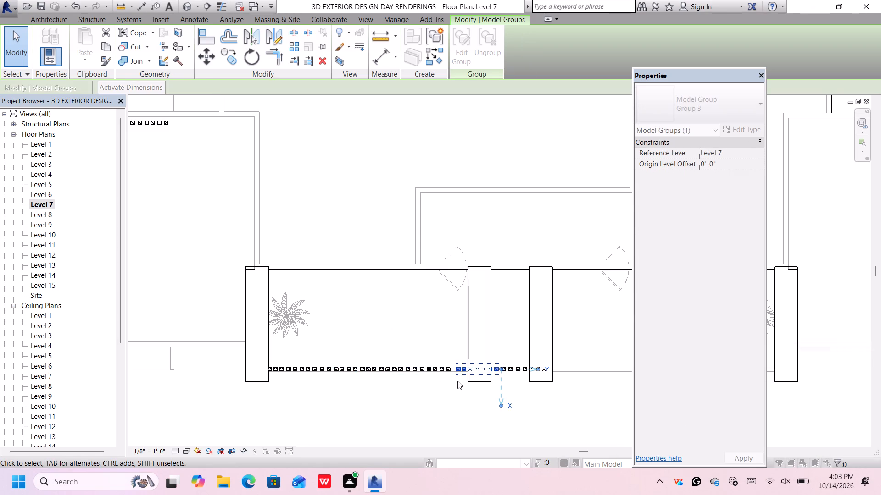
key("Left")
key("Left")
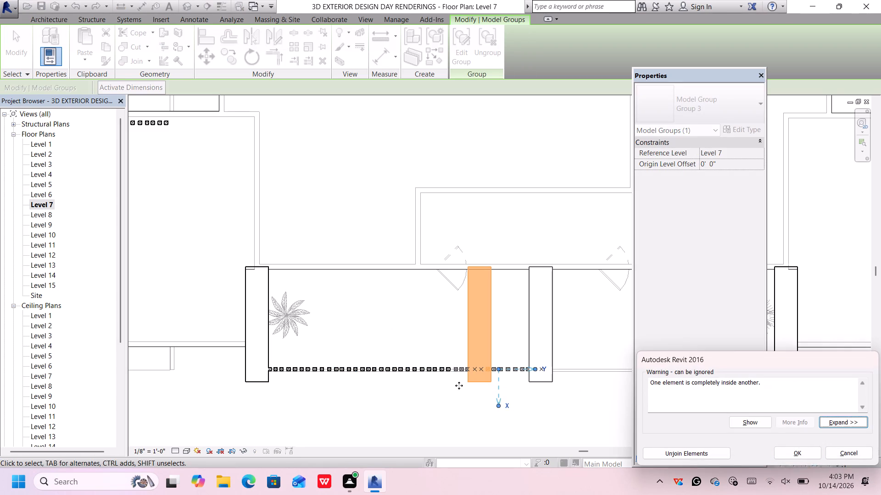
left_click(808, 452)
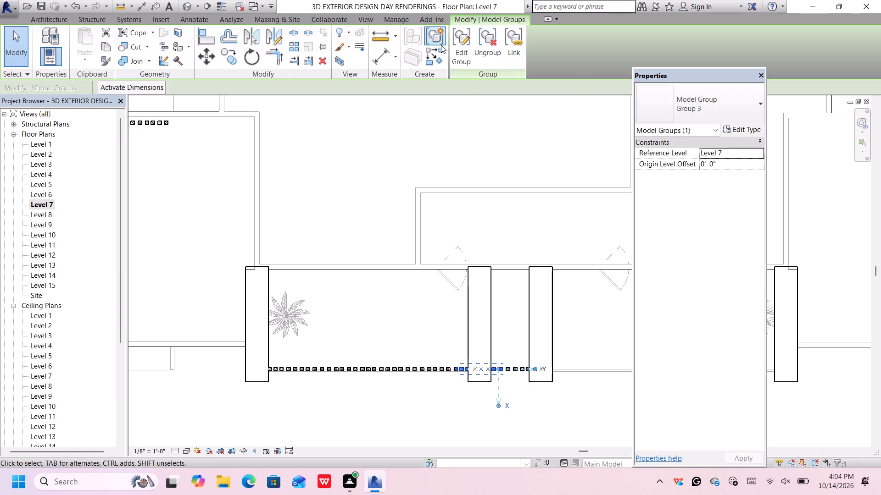
Ungroup the newly copied column row and delete its three columns that sit inside the balcony's second 3' thick wall.
left_click(491, 50)
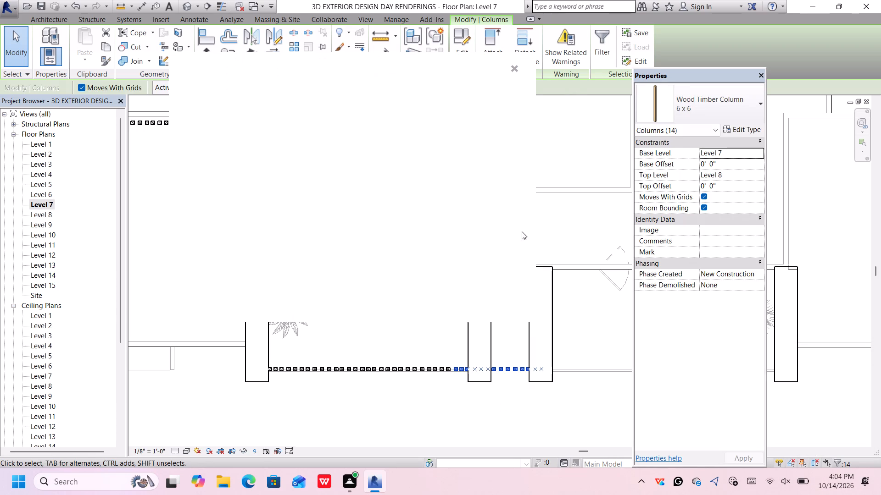
left_click(514, 66)
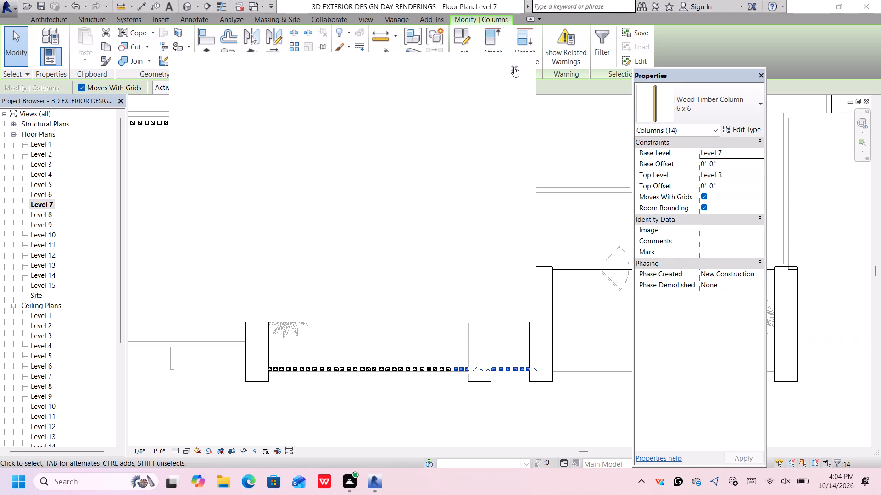
left_click(485, 368)
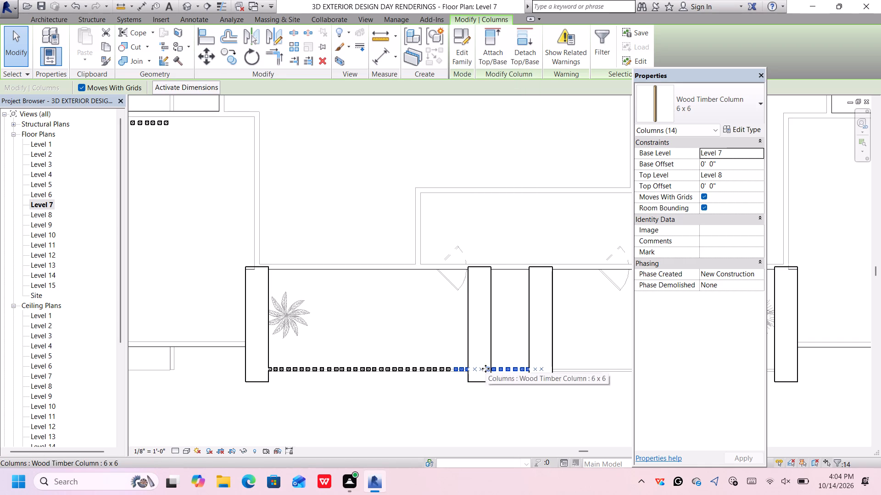
key("Delete")
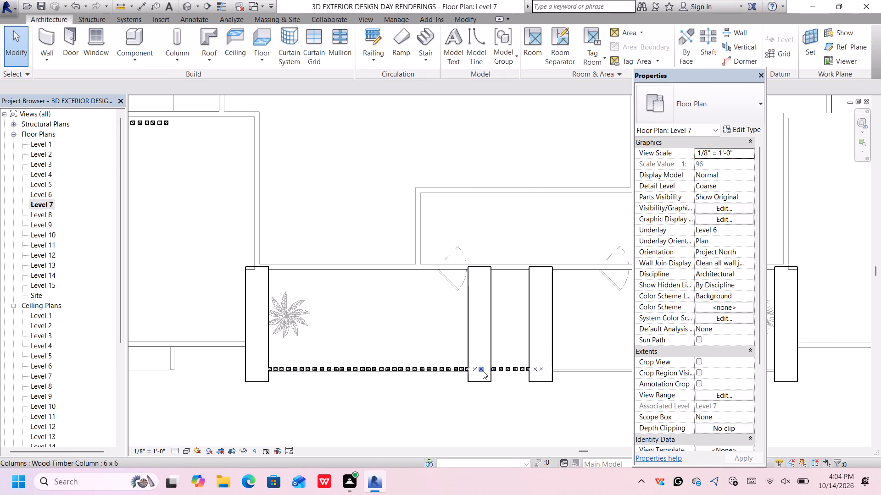
left_click(482, 369)
key("Delete")
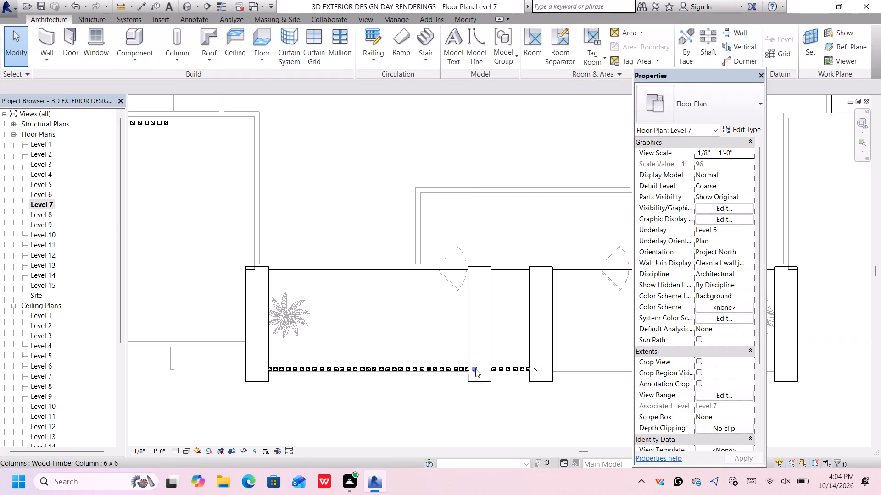
left_click(475, 369)
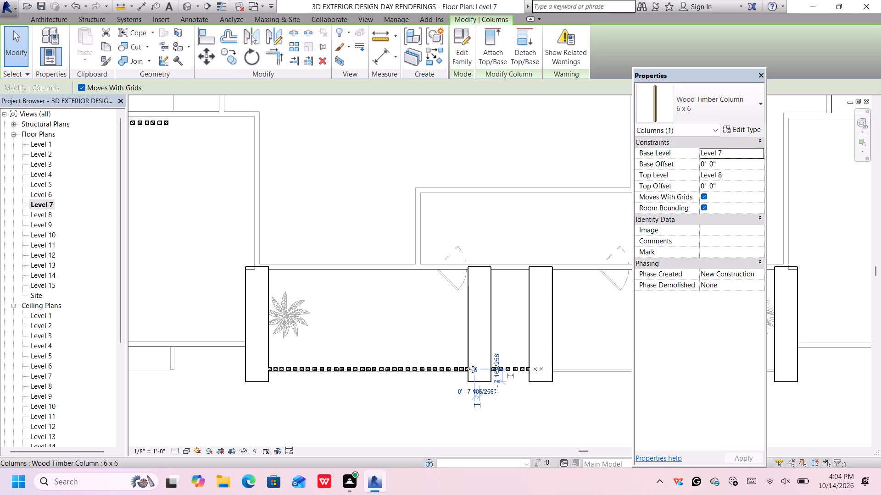
left_click(475, 370)
key("Delete")
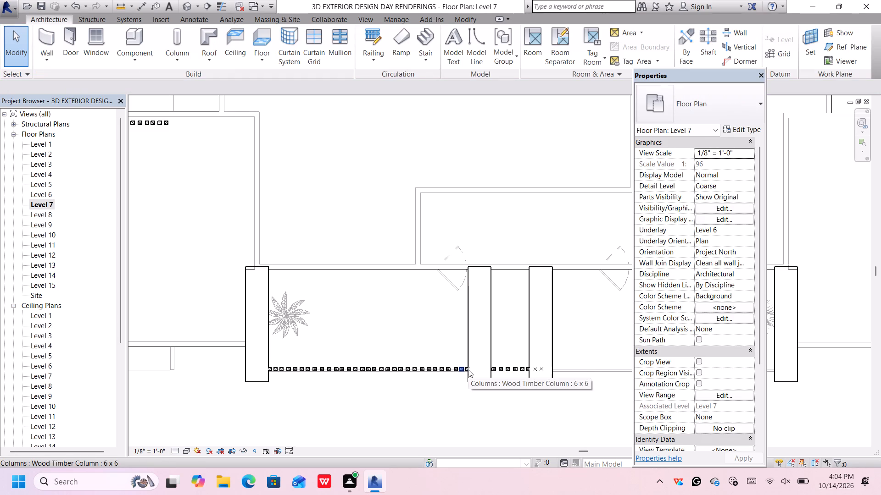
Delete the surplus timber columns between the two middle 3' thick walls and those overlapping the next wall.
left_click(494, 368)
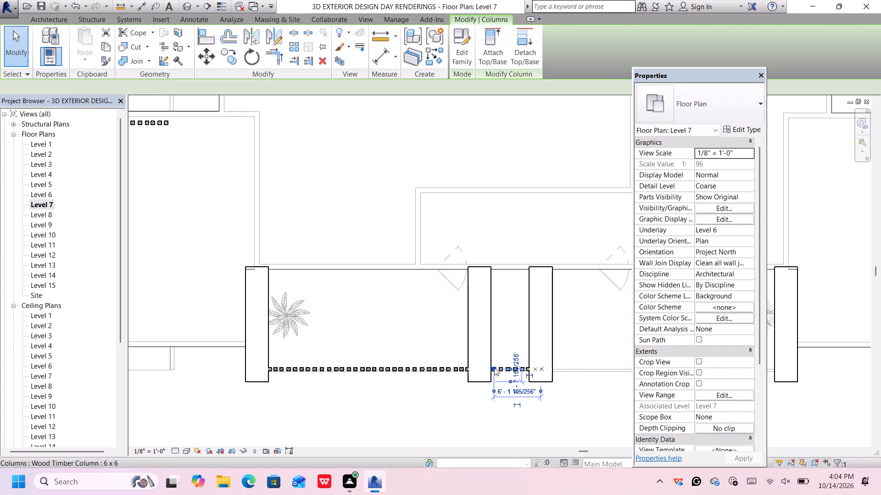
key("Delete")
left_click(502, 369)
key("Delete")
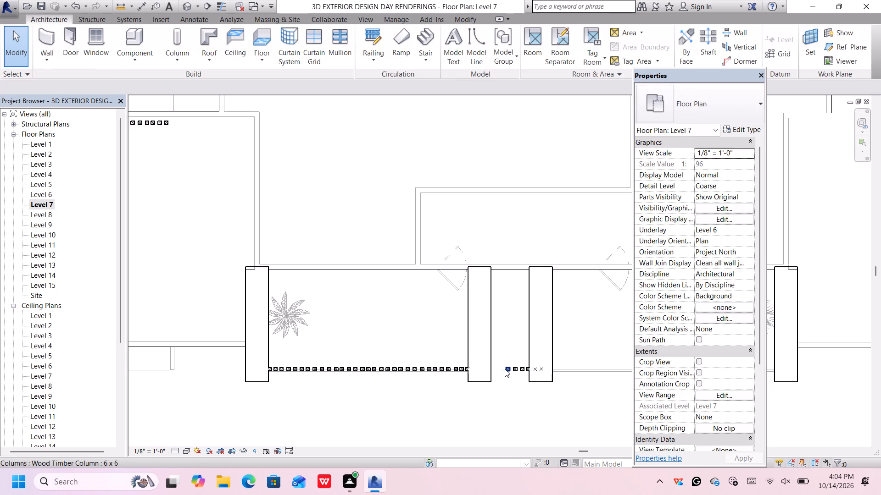
left_click(506, 369)
key("Delete")
left_click(516, 371)
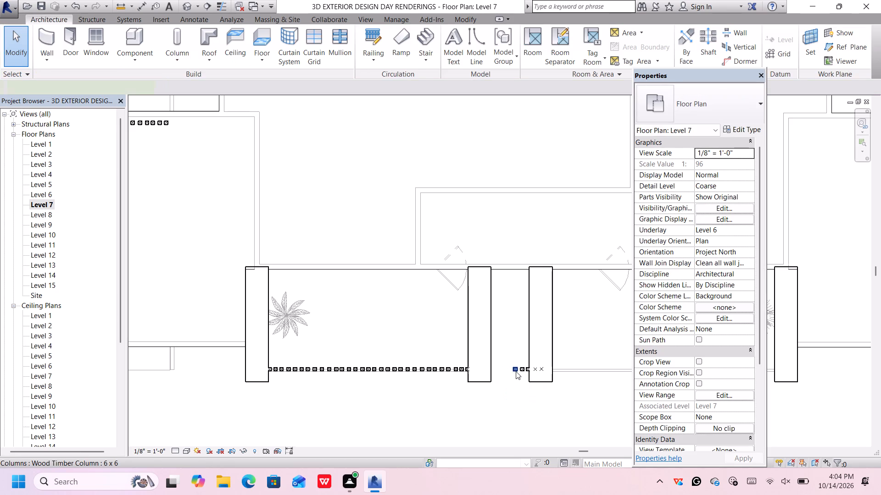
key("Delete")
left_click(522, 370)
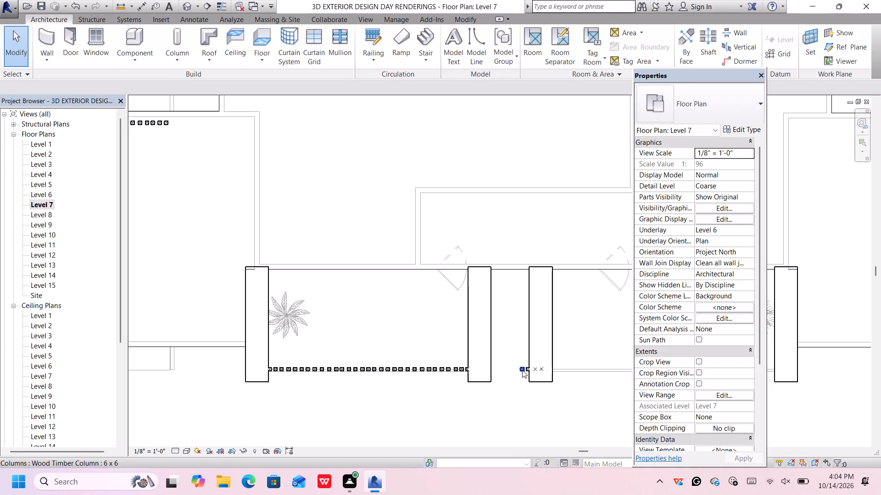
key("Delete")
left_click(527, 370)
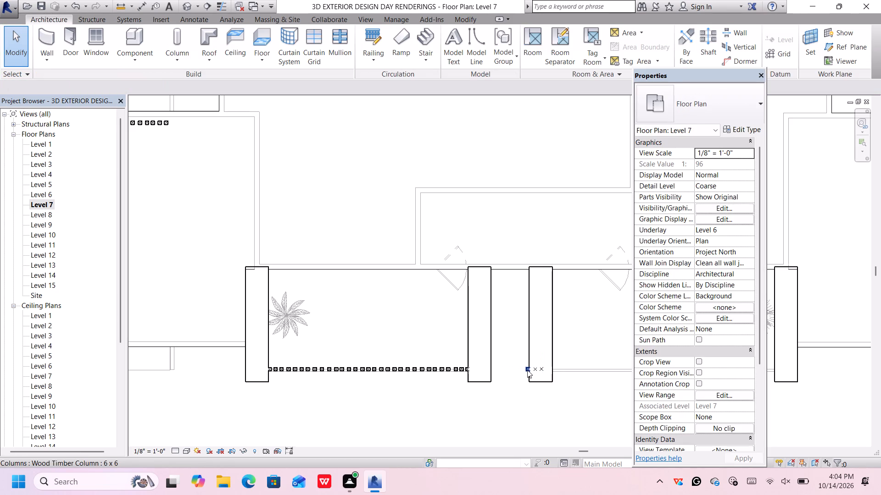
key("Delete")
left_click(534, 370)
key("Delete")
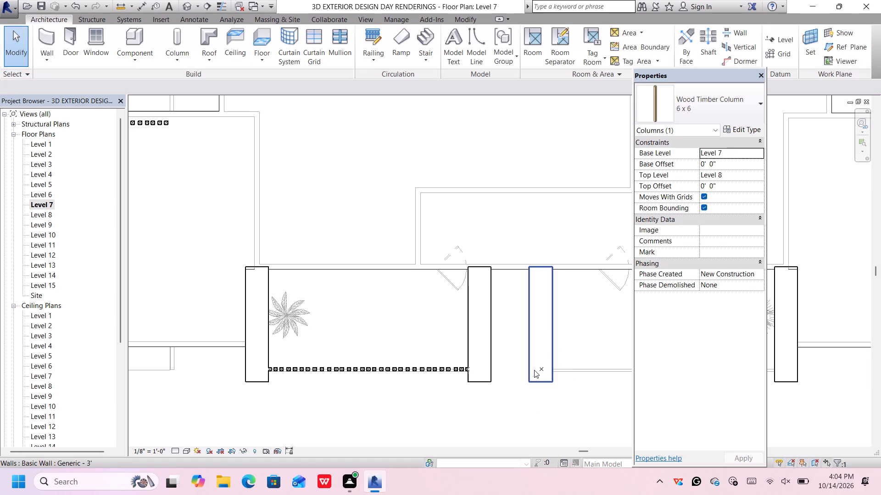
left_click(541, 370)
key("Delete")
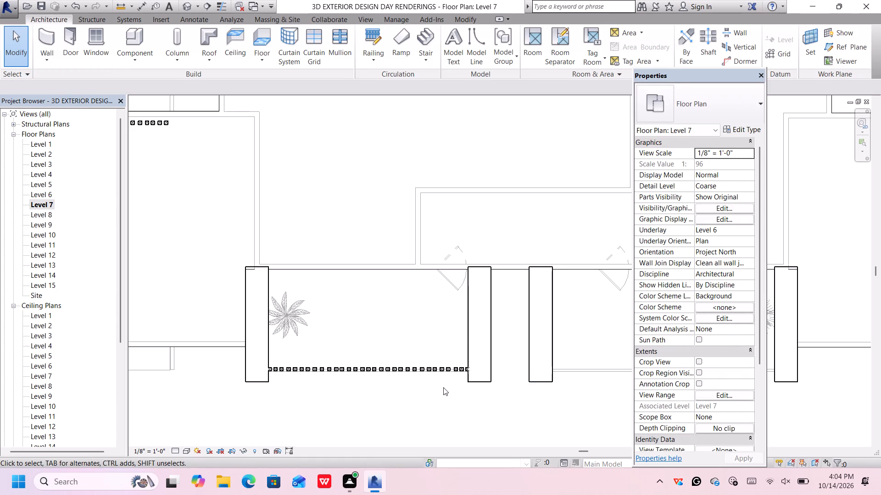
Combine the balcony's three loose end columns and its two column groups into one model group.
left_click(466, 368)
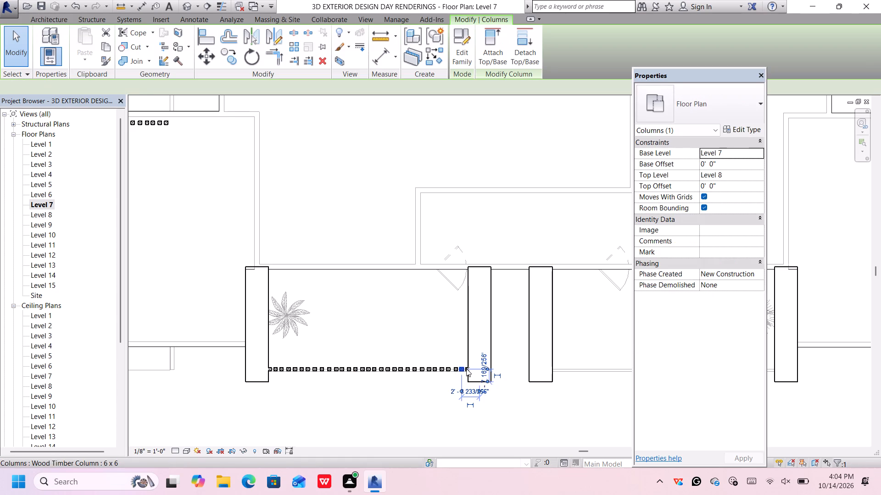
scroll(468, 371, "up", 7)
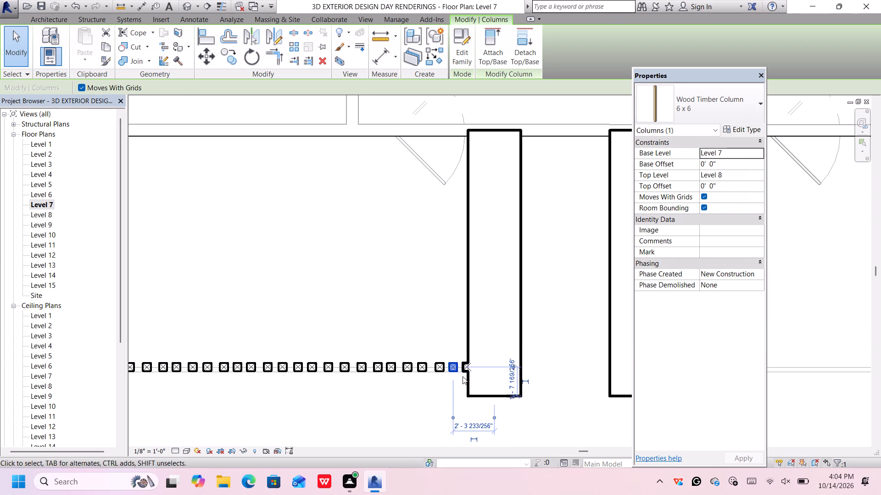
scroll(463, 376, "up", 2)
left_click(465, 369)
scroll(465, 369, "down", 7)
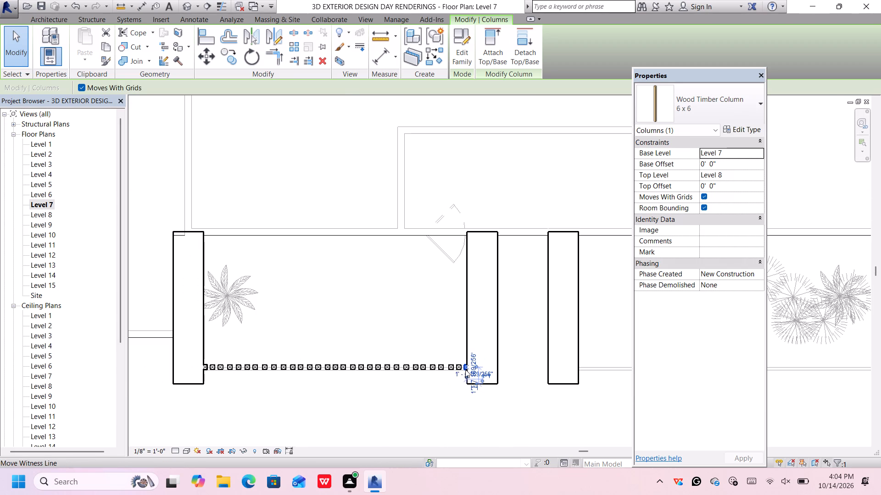
scroll(427, 393, "up", 5, "ctrl")
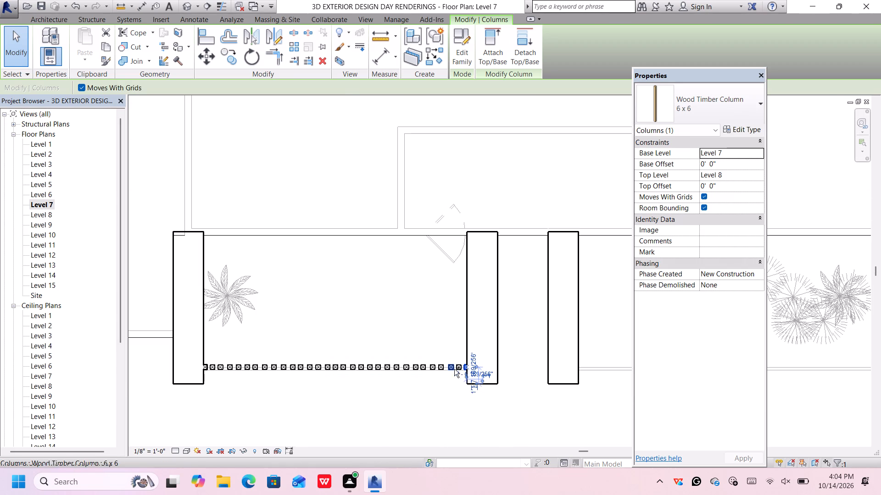
left_click(457, 368, "ctrl")
left_click(449, 368, "ctrl")
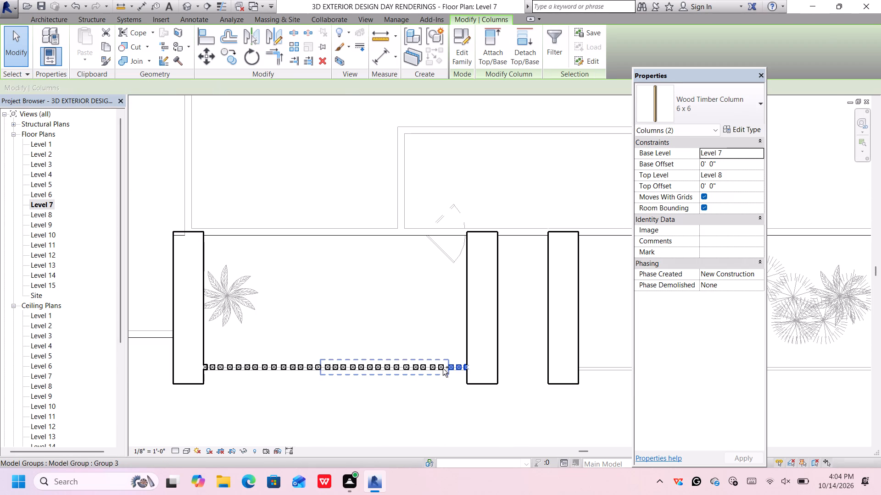
left_click(443, 368, "ctrl")
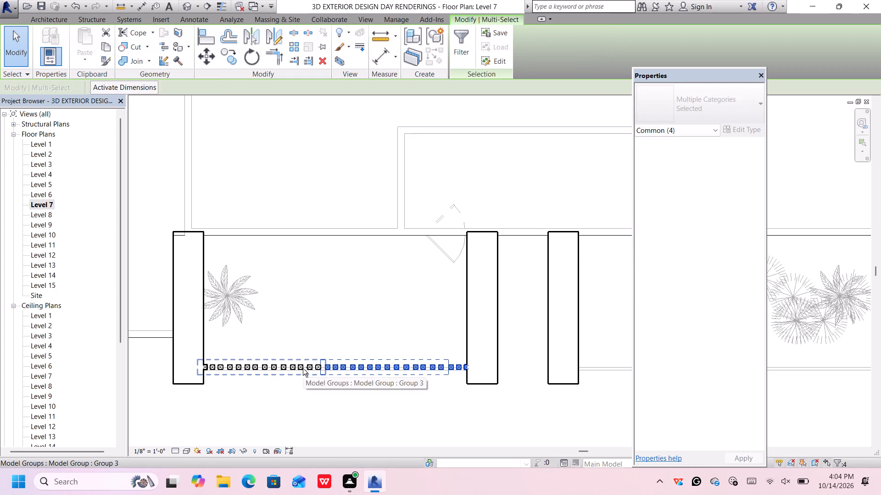
left_click(303, 368, "ctrl")
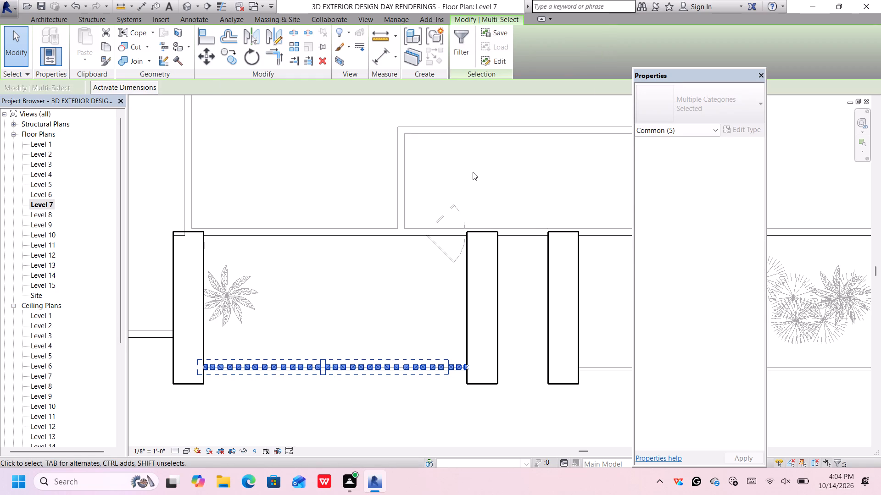
left_click(437, 28)
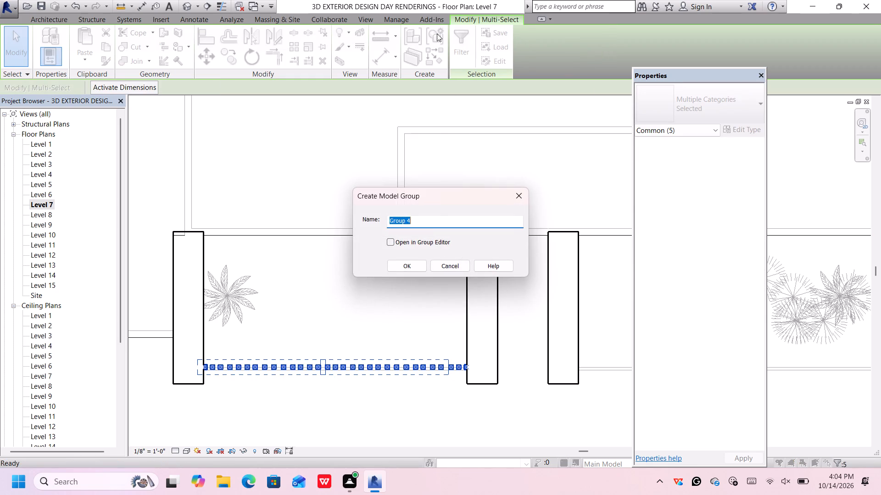
left_click(411, 262)
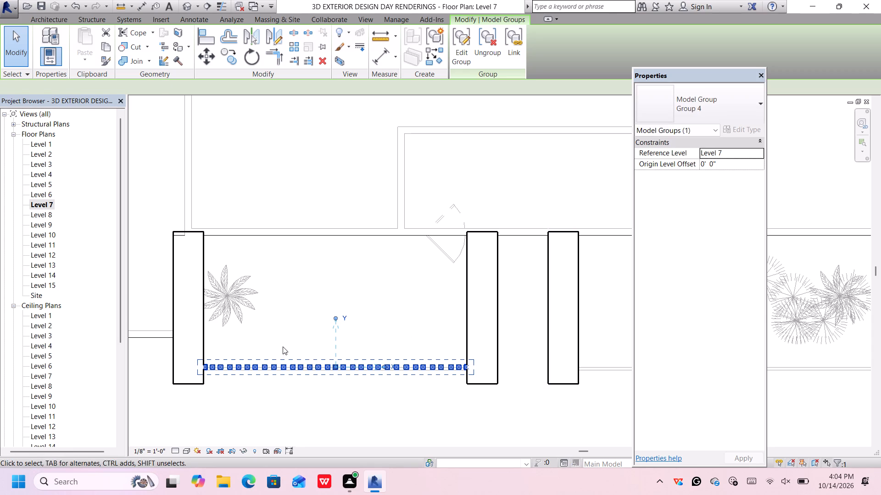
Copy the full balcony column group 37'-6" to the right onto the neighbouring balcony's railing line, starting beside its 3' thick wall.
left_click(225, 50)
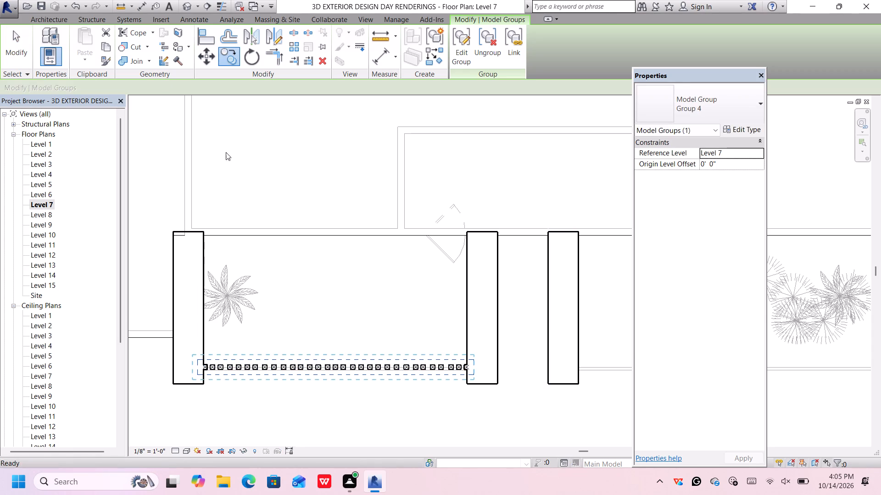
left_click(202, 369)
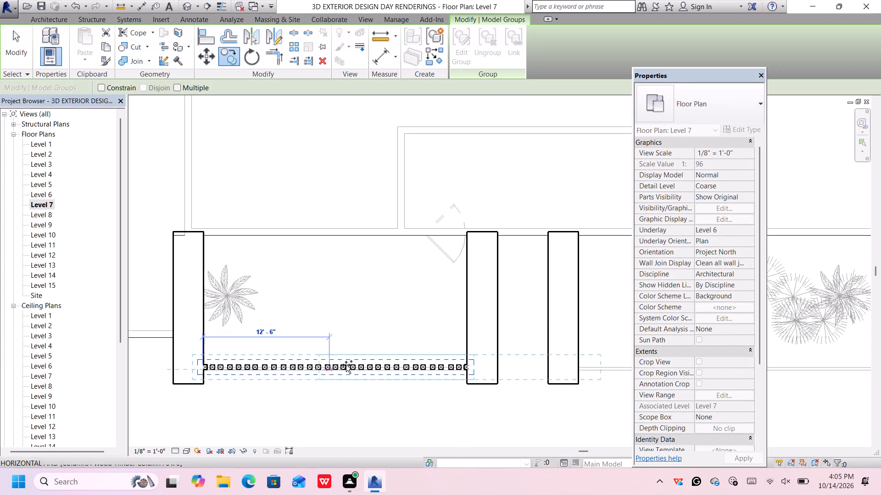
scroll(357, 363, "down", 8)
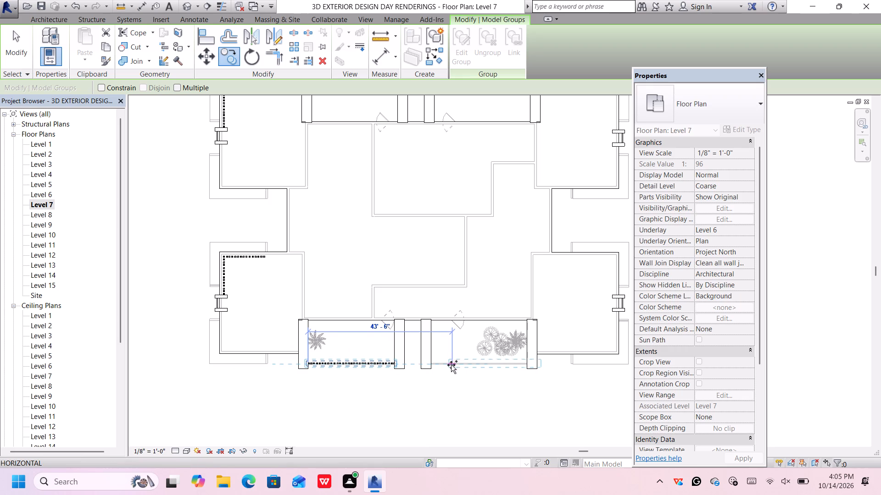
scroll(440, 364, "up", 6)
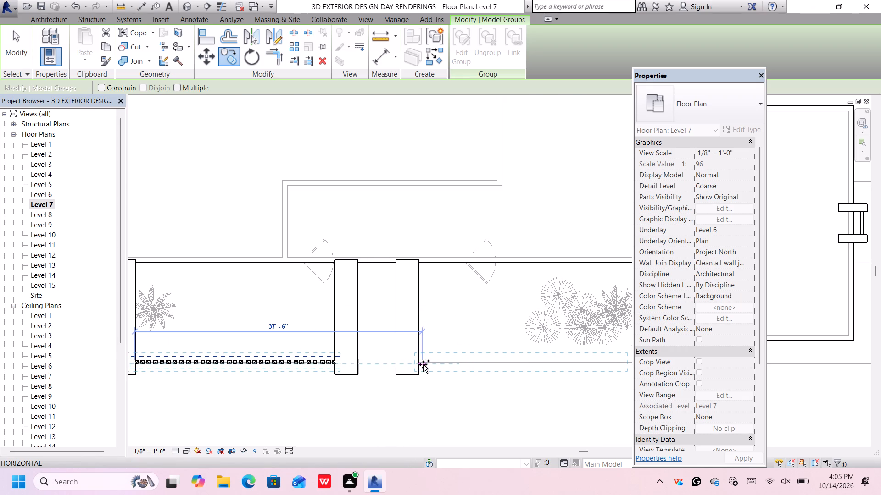
left_click(423, 364)
scroll(450, 384, "down", 5)
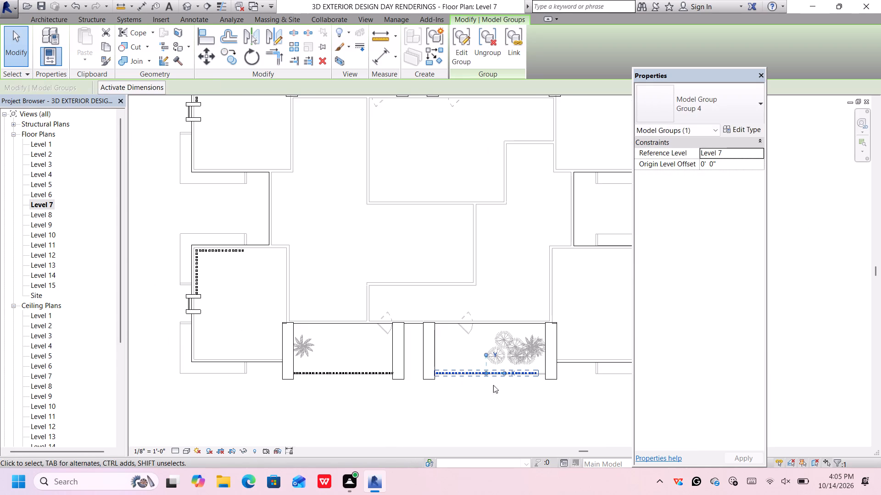
Nudge the copied balcony column group left until its first column sits against the balcony's 3' thick wall.
middle_click_drag(530, 391, 449, 378)
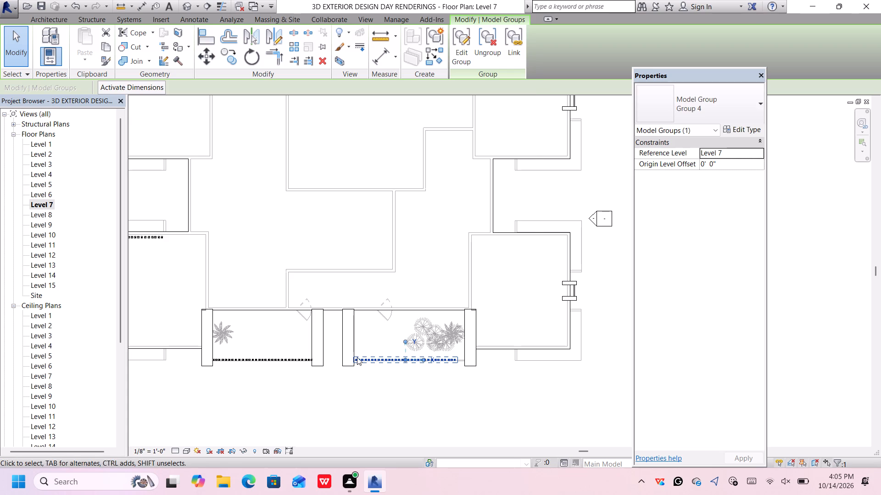
scroll(356, 358, "up", 6)
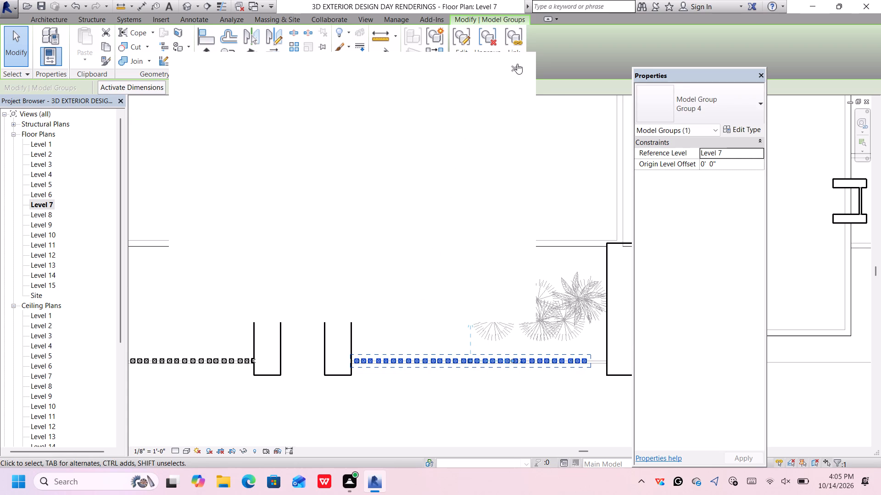
left_click(515, 67)
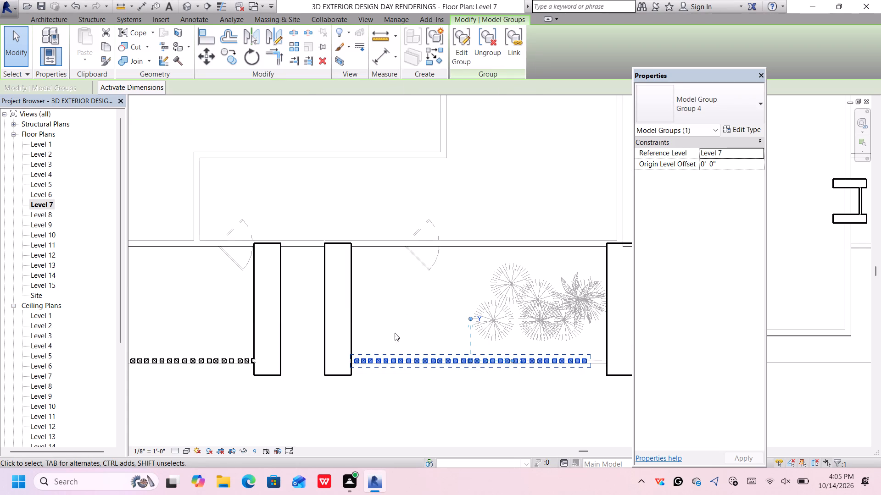
scroll(371, 361, "up", 5)
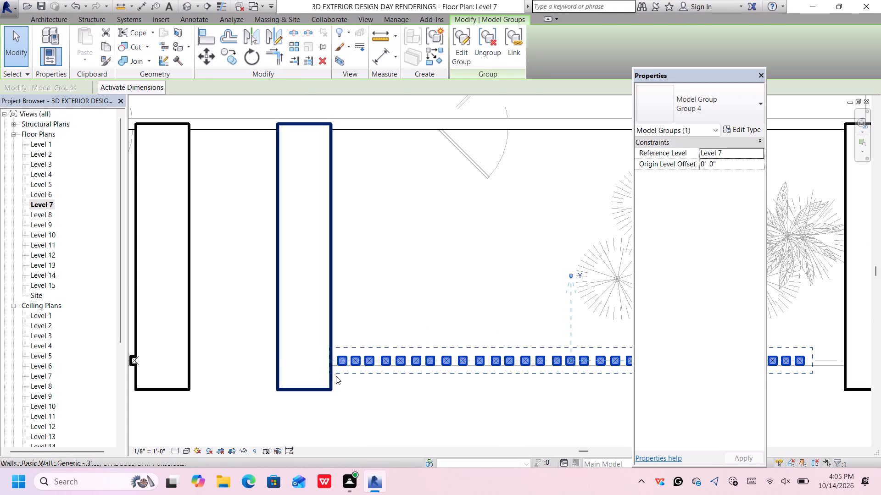
key("Left")
key("Left")
key("Left")
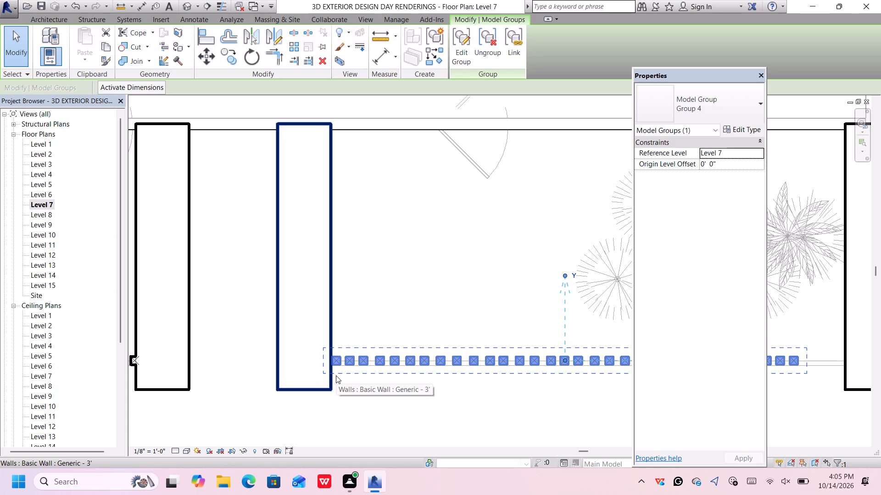
scroll(353, 363, "down", 7)
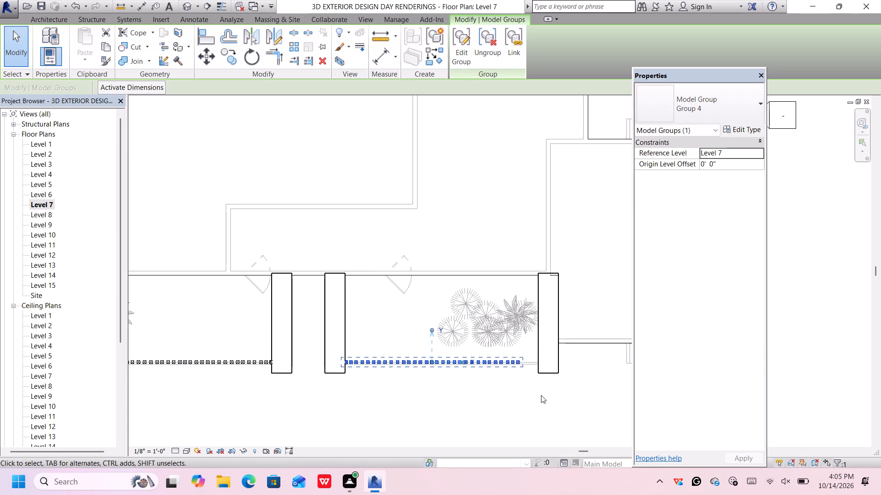
Copy the block corner's short horizontal column group to the uncovered end of the second balcony's column row.
middle_click_drag(538, 393, 505, 376)
scroll(483, 352, "down", 3)
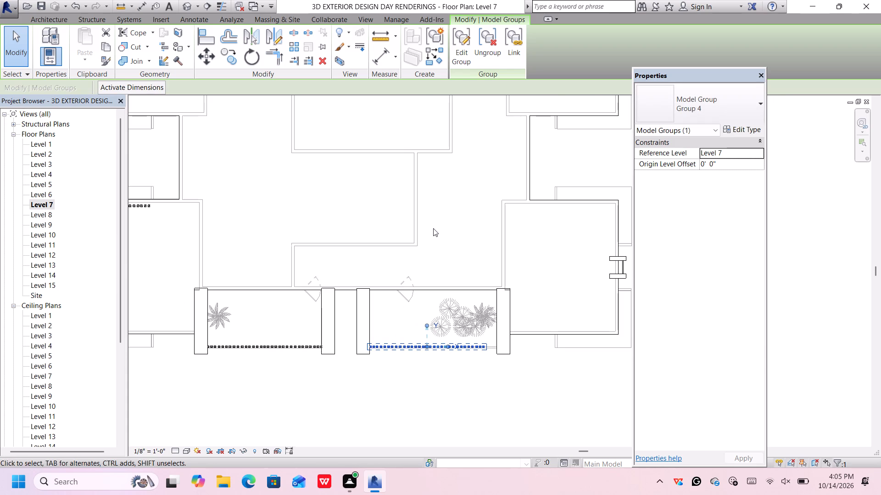
scroll(452, 254, "down", 2)
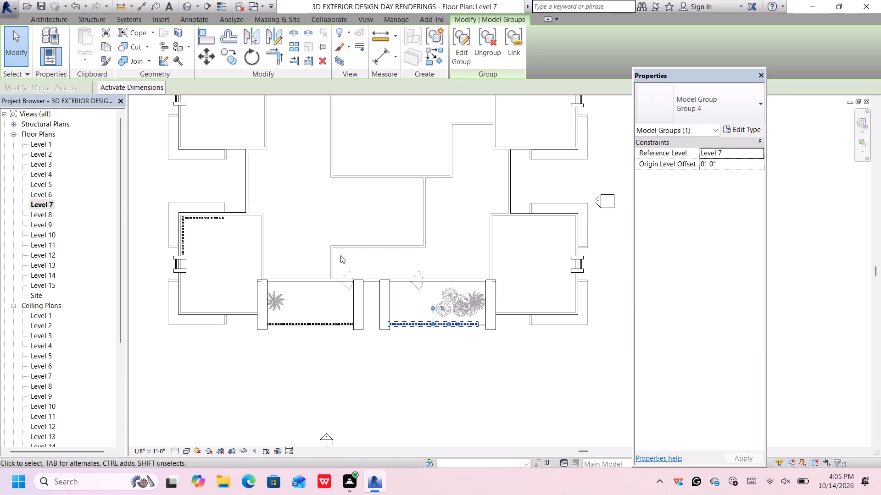
scroll(202, 219, "up", 3)
left_click(204, 219)
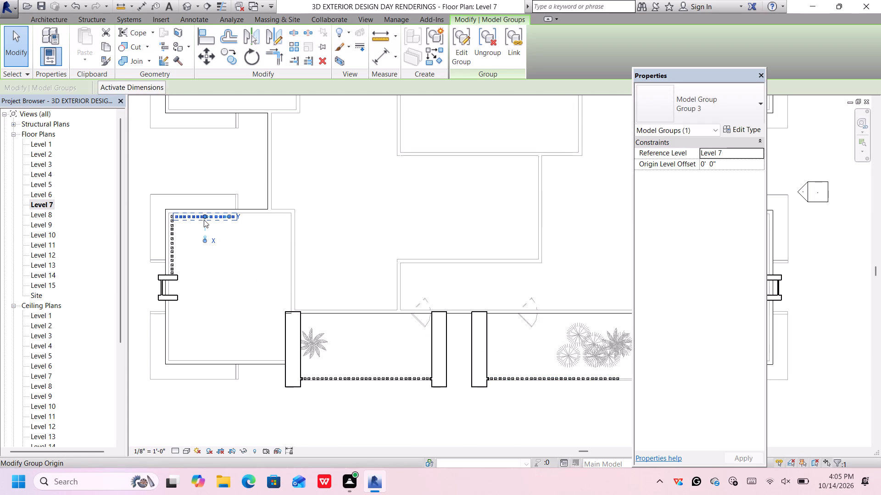
left_click(231, 62)
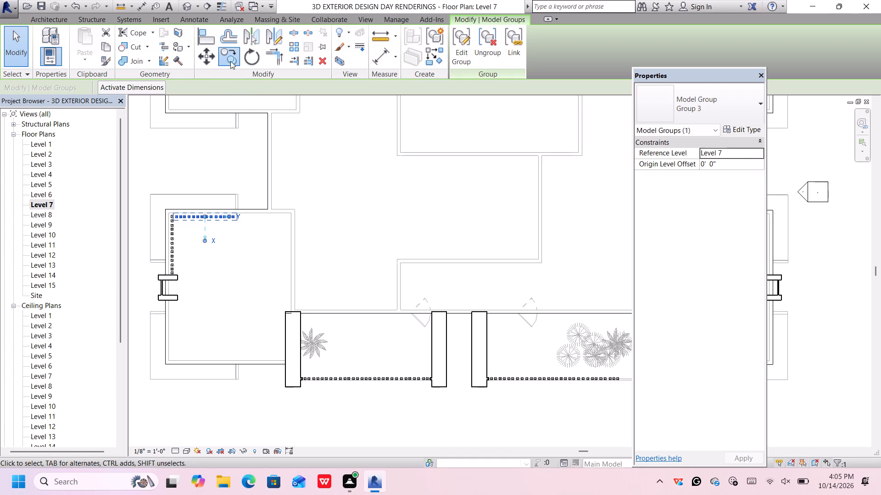
scroll(177, 223, "up", 4)
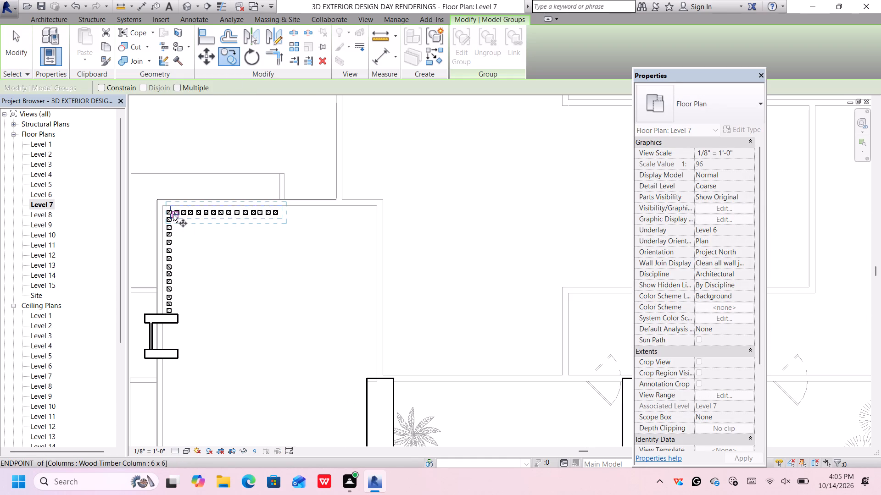
left_click(175, 214)
scroll(229, 223, "down", 12)
scroll(399, 281, "up", 14)
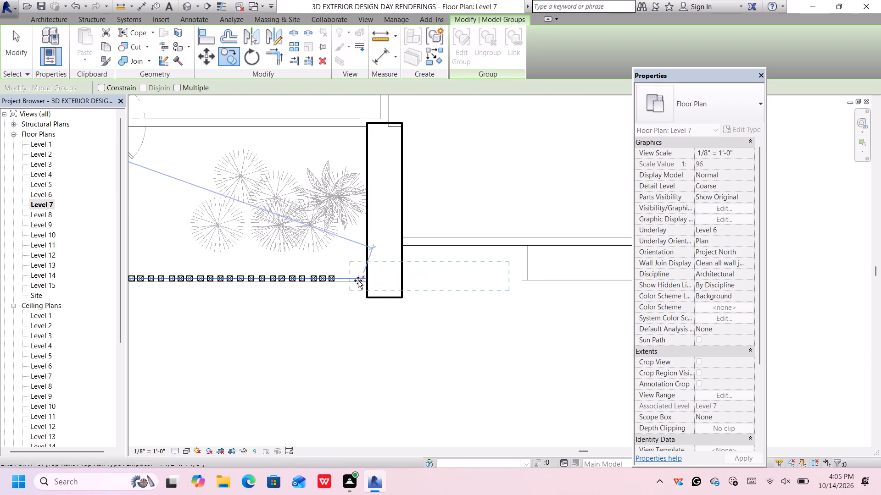
scroll(342, 280, "up", 2)
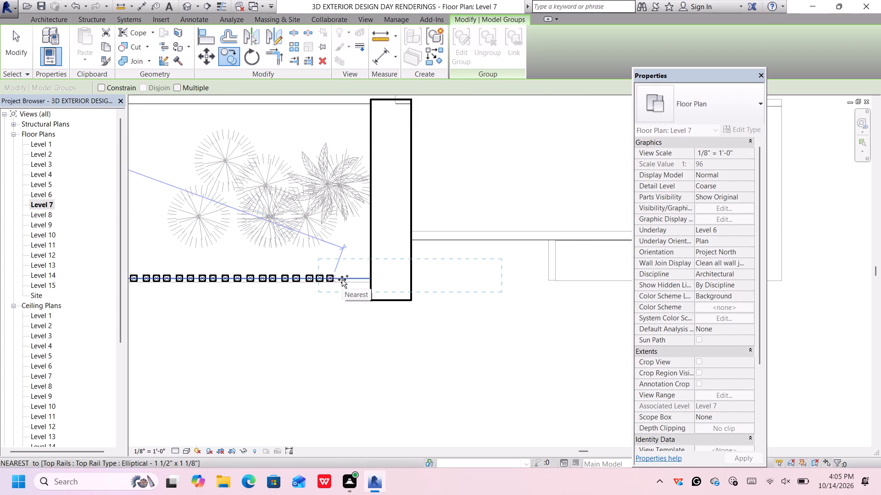
scroll(342, 280, "up", 2)
left_click(342, 280)
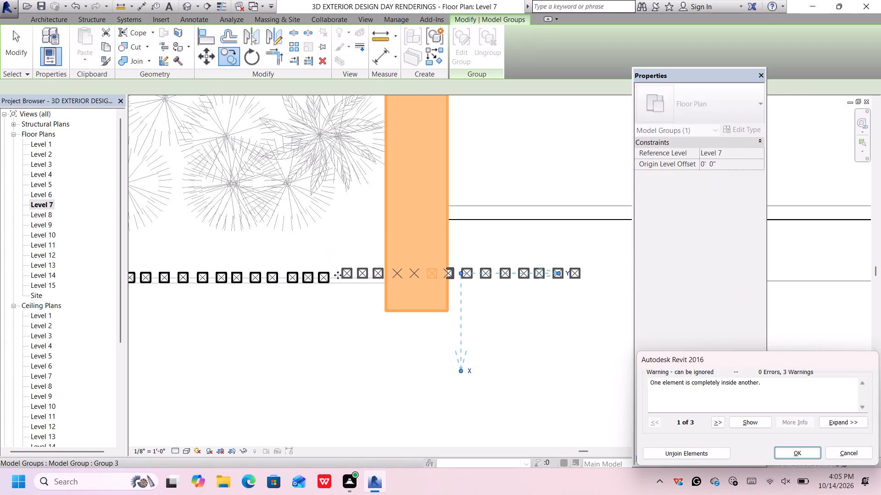
left_click(807, 455)
Nudge the copied short column group down and left to continue the second balcony's column row at matching spacing.
key("Down")
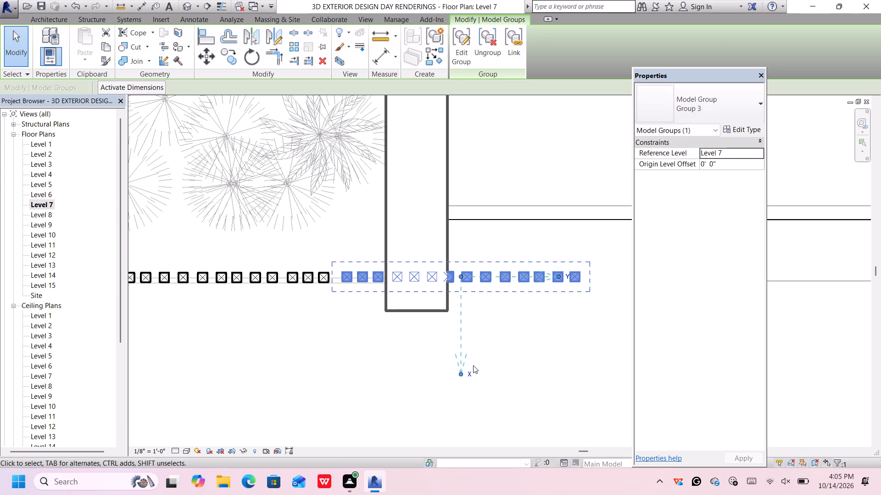
key("Down")
key("Up")
key("Left")
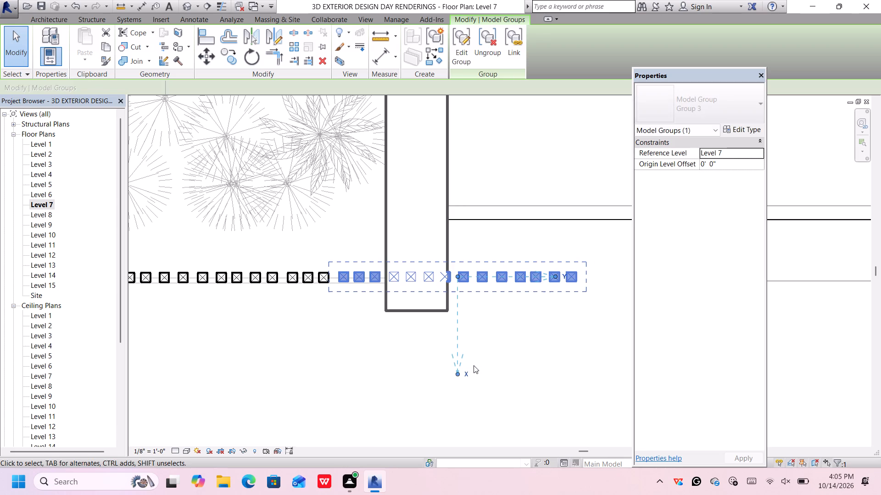
key("Left")
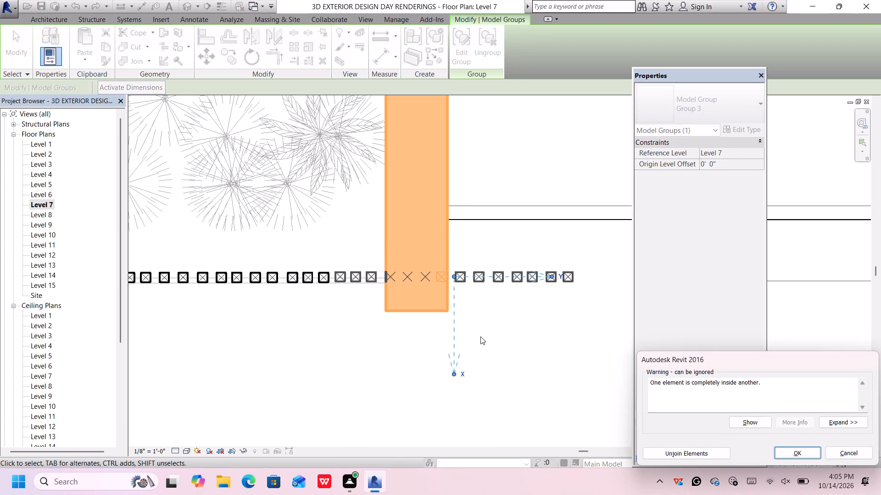
key("Down")
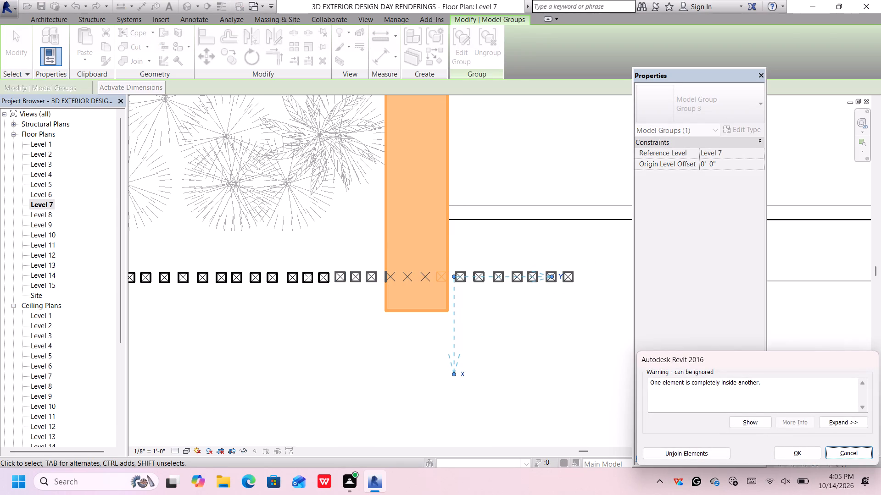
left_click(792, 453)
scroll(354, 295, "up", 4)
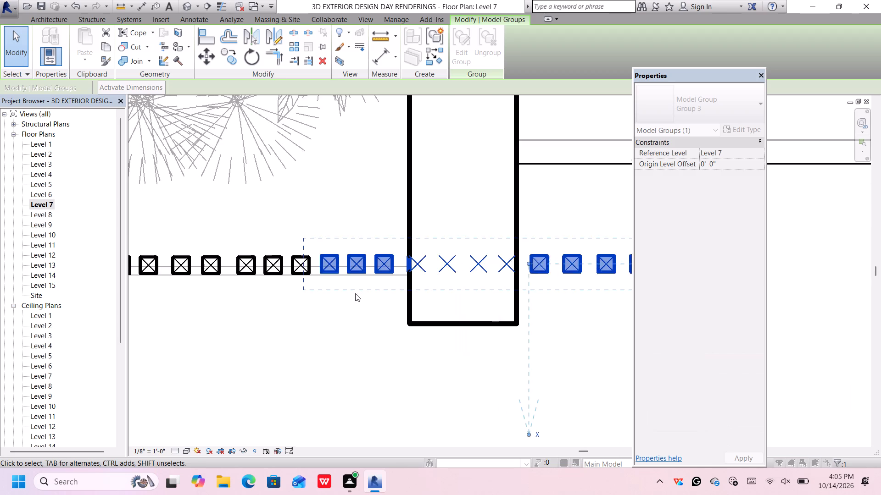
scroll(355, 293, "up", 1)
key("Down")
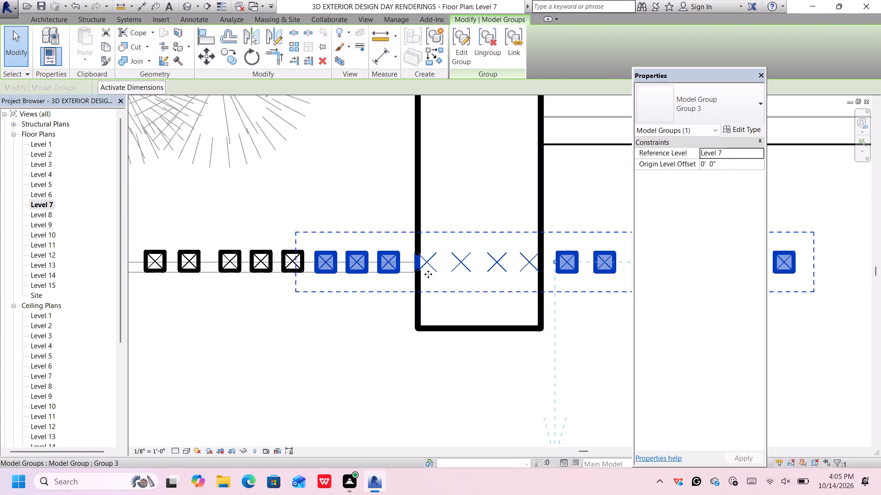
Ungroup the copied short row and delete its four columns that overlap the balcony's outer 3' thick wall.
left_click(407, 374)
left_click(431, 267)
left_click(493, 51)
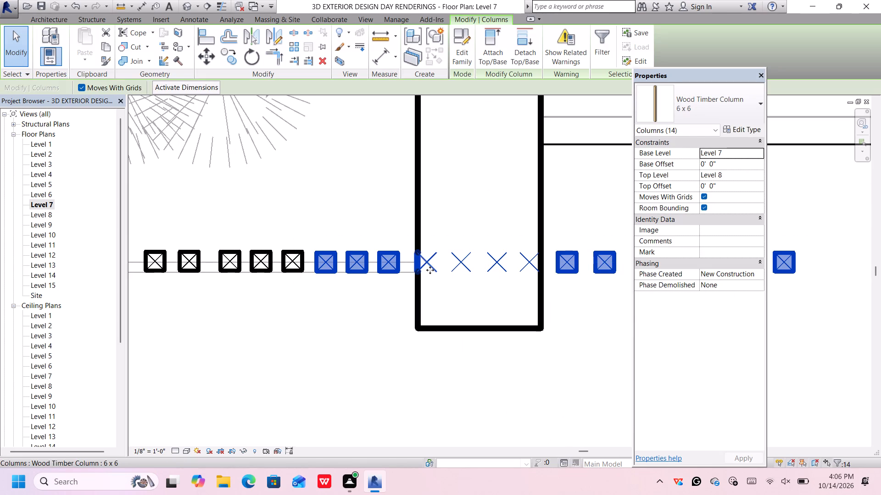
left_click(430, 269)
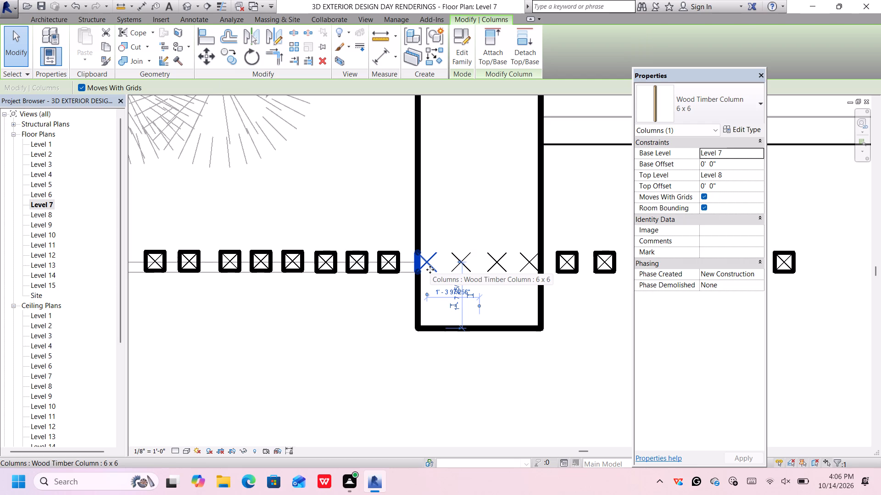
key("Delete")
left_click(458, 261)
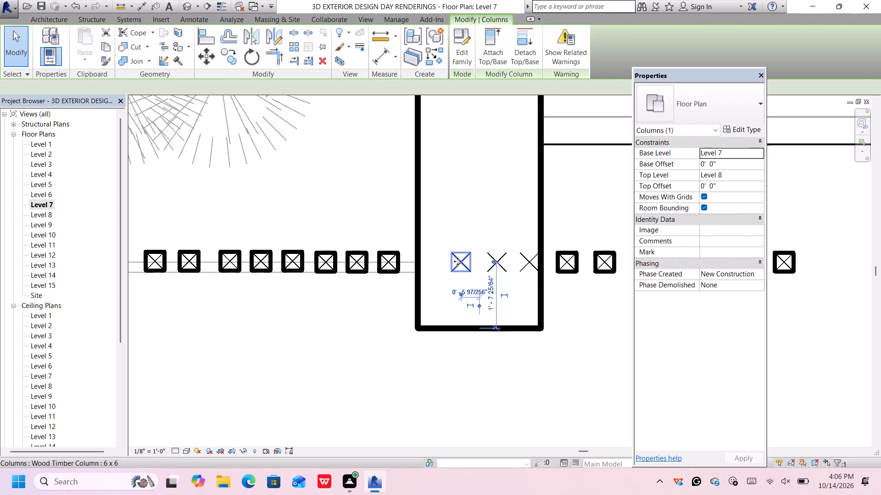
key("Delete")
left_click(492, 260)
key("Delete")
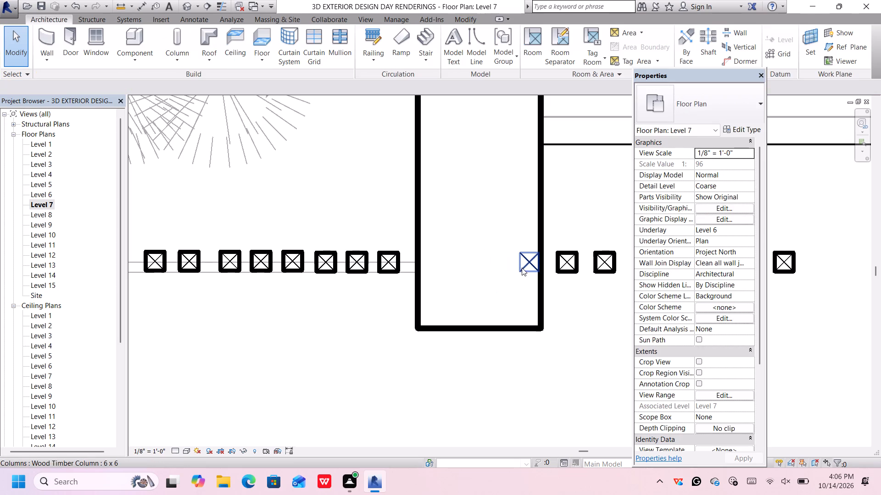
left_click(522, 267)
key("Delete")
Delete the seven surplus timber columns beyond the second balcony's outer 3' thick wall.
scroll(541, 296, "down", 6)
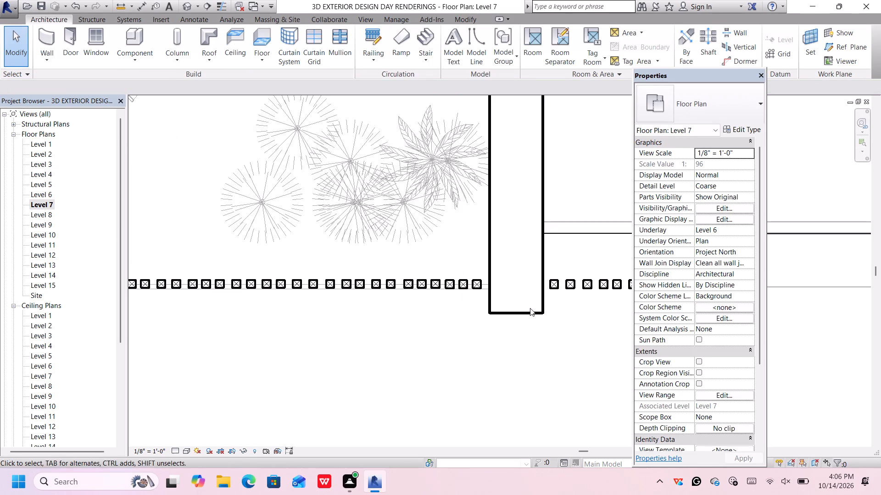
middle_click_drag(513, 307, 328, 295)
scroll(347, 293, "up", 1)
left_click_drag(490, 252, 372, 298)
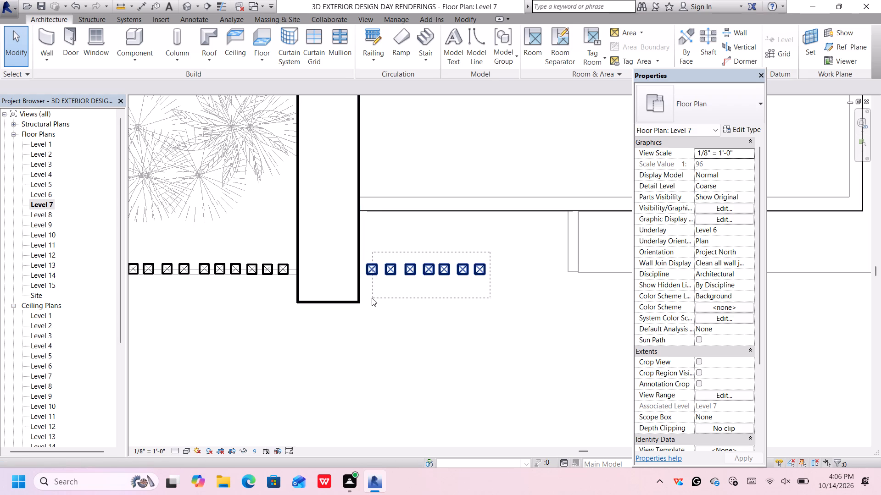
left_click_drag(372, 298, 368, 297)
key("Delete")
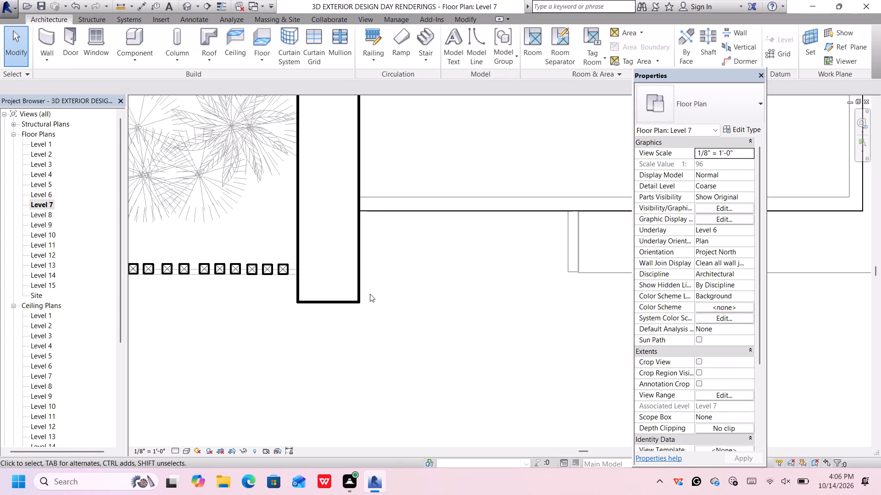
Combine the second balcony's column row group and its three loose 6 x 6 timber columns into one model group.
scroll(371, 292, "down", 11)
middle_click_drag(380, 293, 523, 352)
scroll(515, 349, "down", 2)
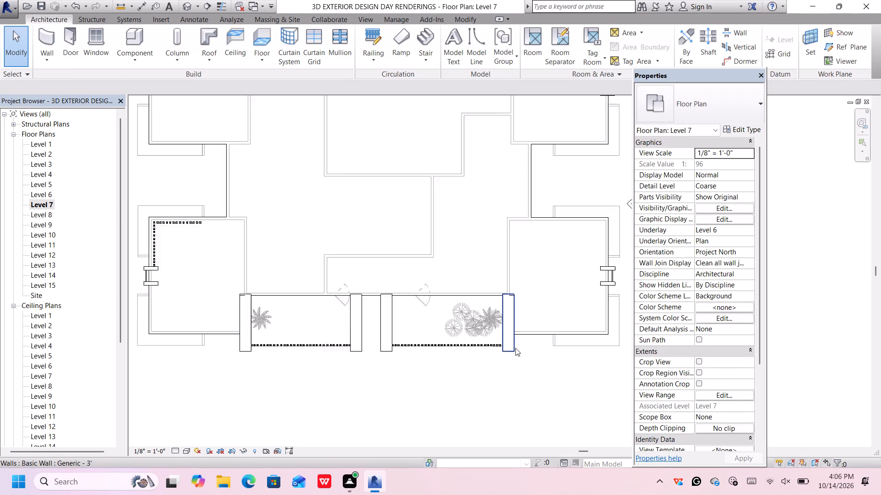
scroll(515, 348, "down", 3)
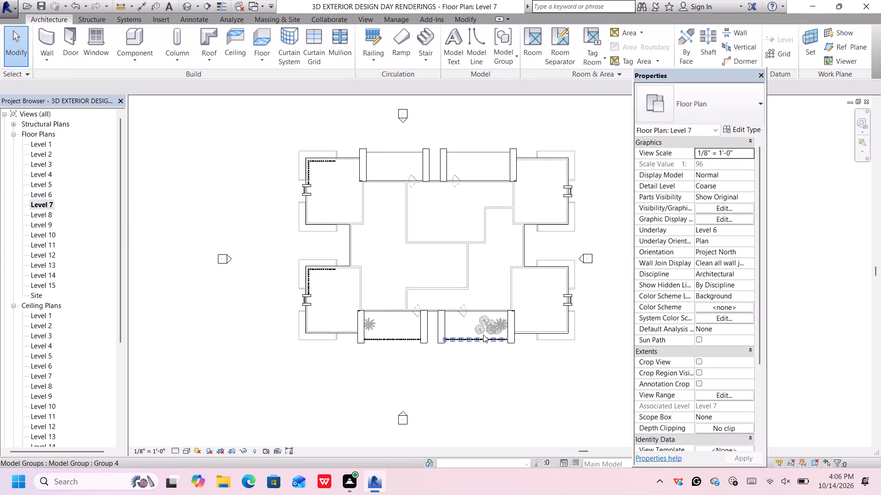
scroll(482, 337, "up", 6)
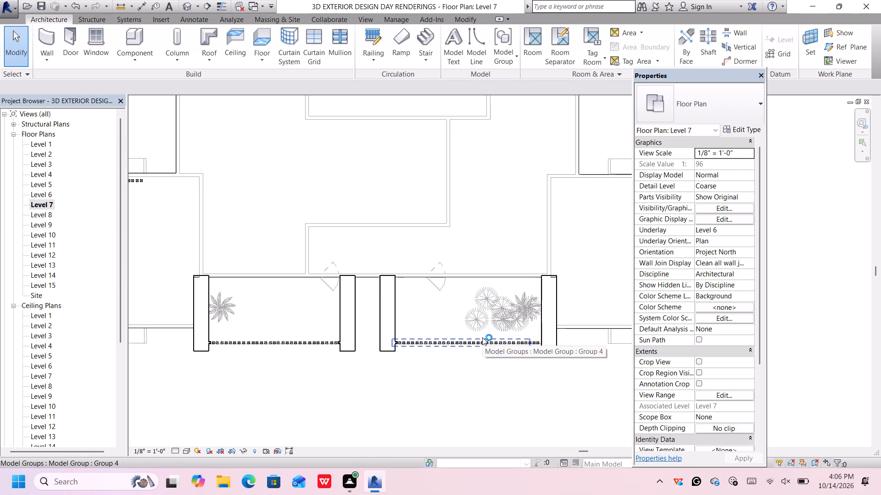
left_click(483, 341)
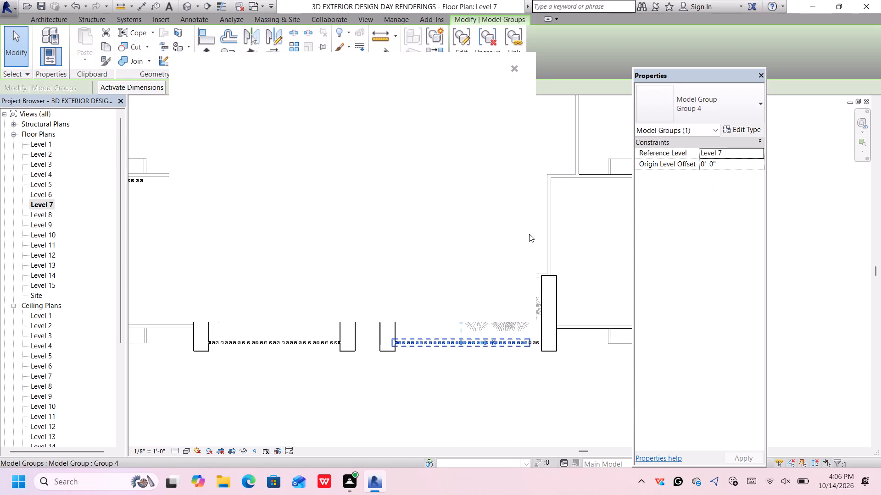
left_click(515, 67)
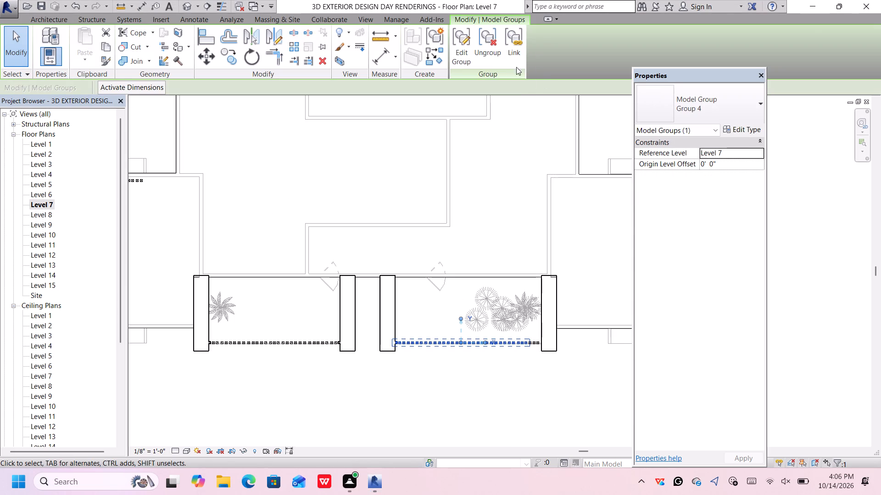
scroll(537, 350, "up", 8)
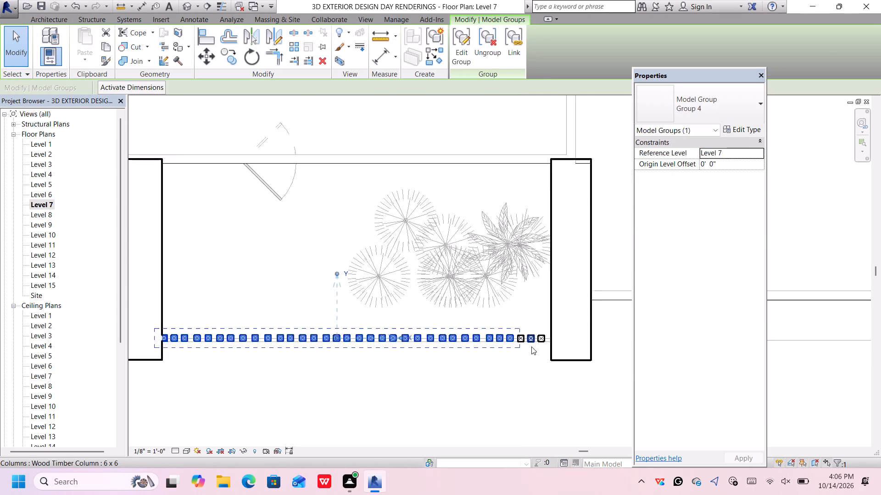
scroll(531, 346, "up", 2)
left_click(543, 340, "ctrl")
left_click(535, 339, "ctrl")
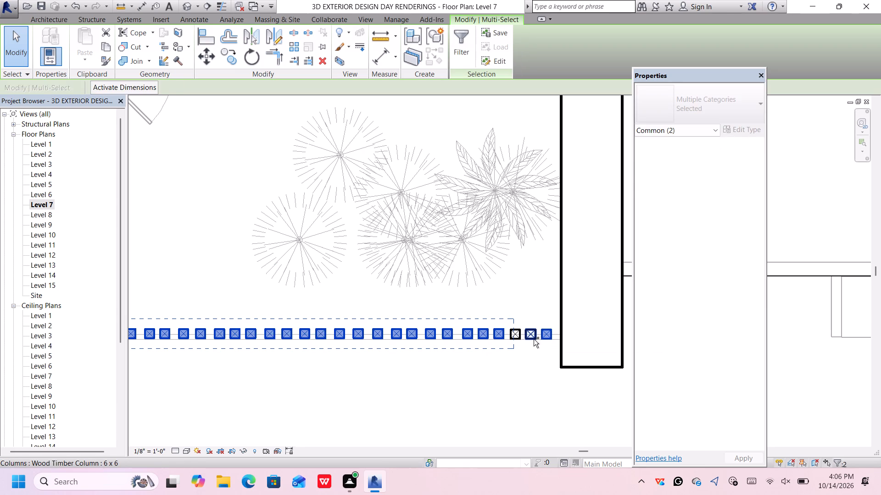
left_click(516, 339, "ctrl")
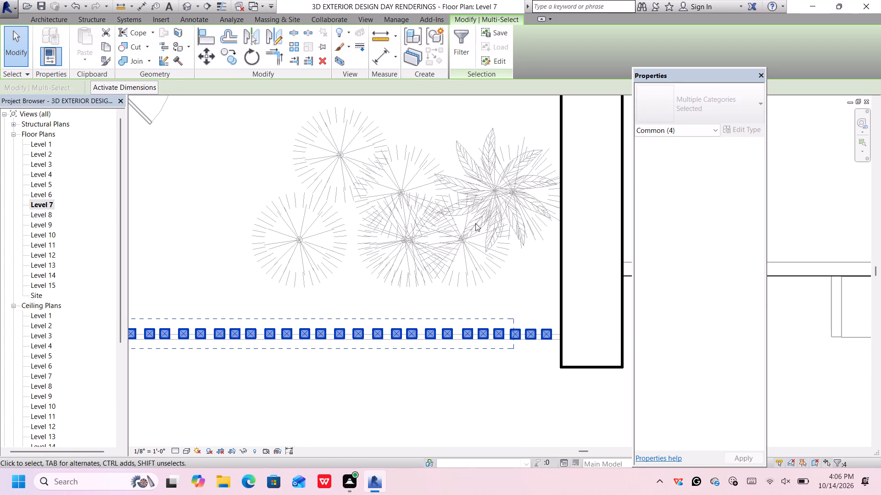
left_click(438, 41)
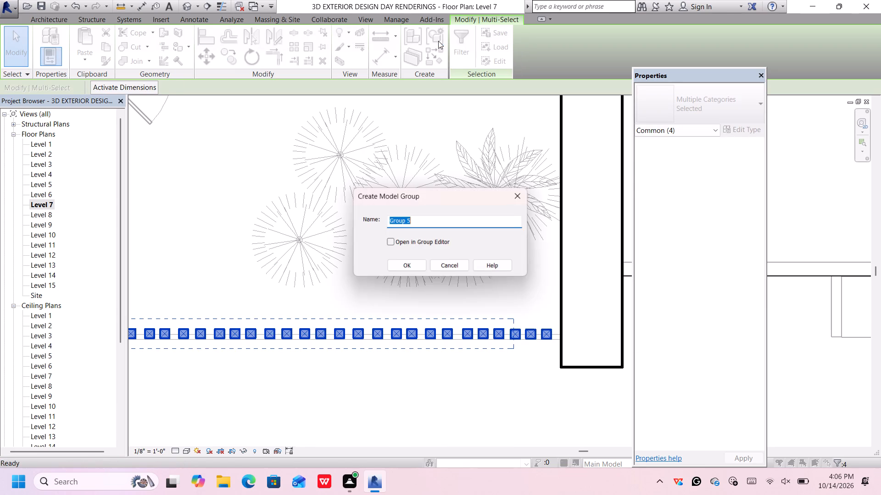
left_click(421, 266)
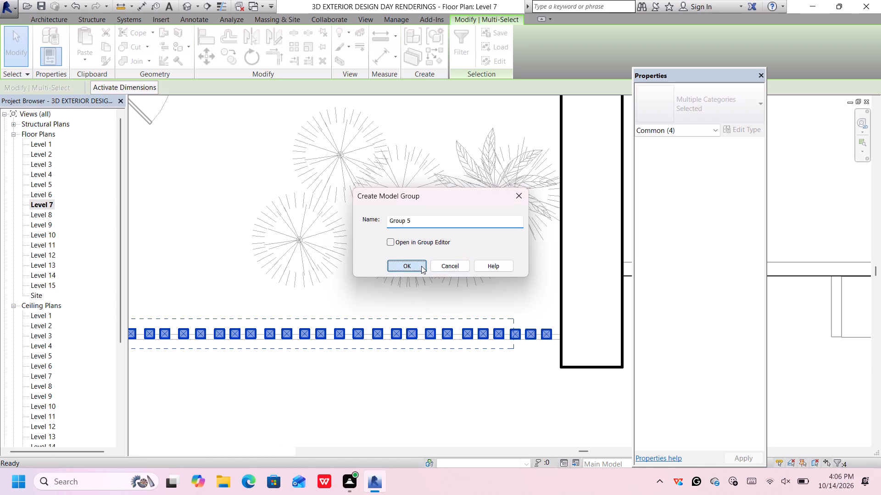
Copy the combined column row about 85' 6" straight up the plan to the railing line of the directly opposite balcony.
scroll(439, 246, "down", 2)
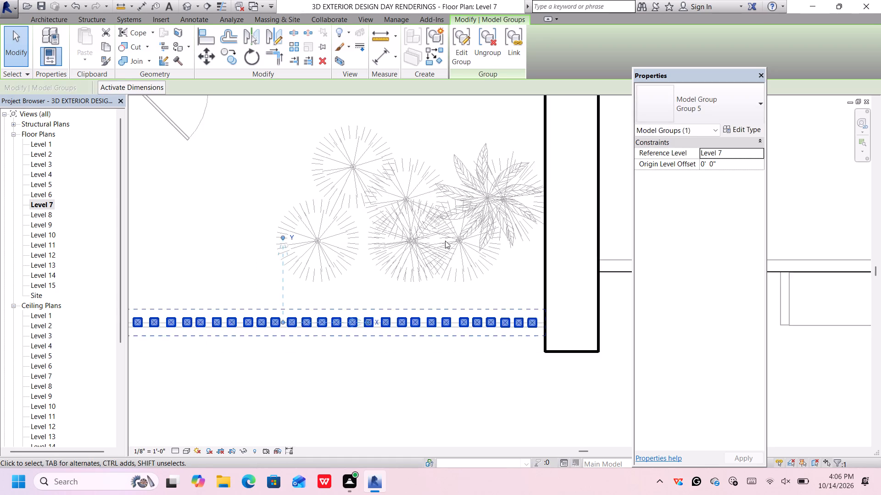
scroll(445, 241, "down", 11)
scroll(490, 228, "down", 4)
middle_click_drag(434, 311, 437, 314)
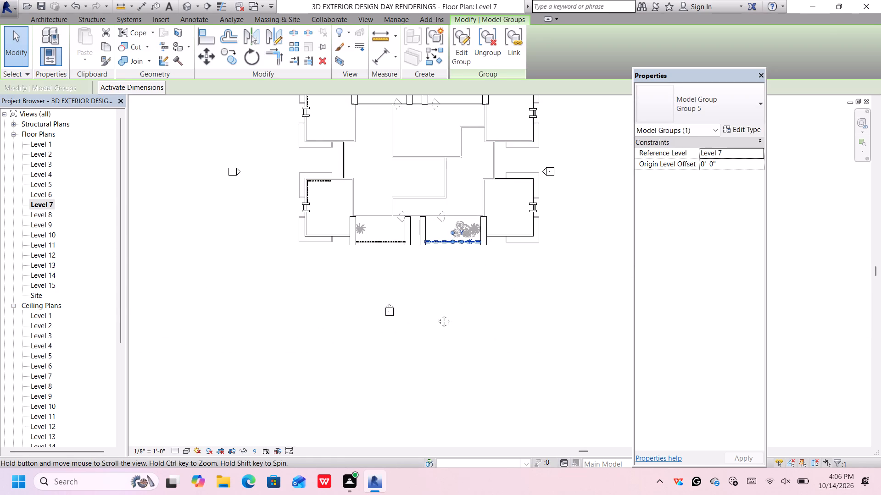
middle_click_drag(437, 314, 461, 428)
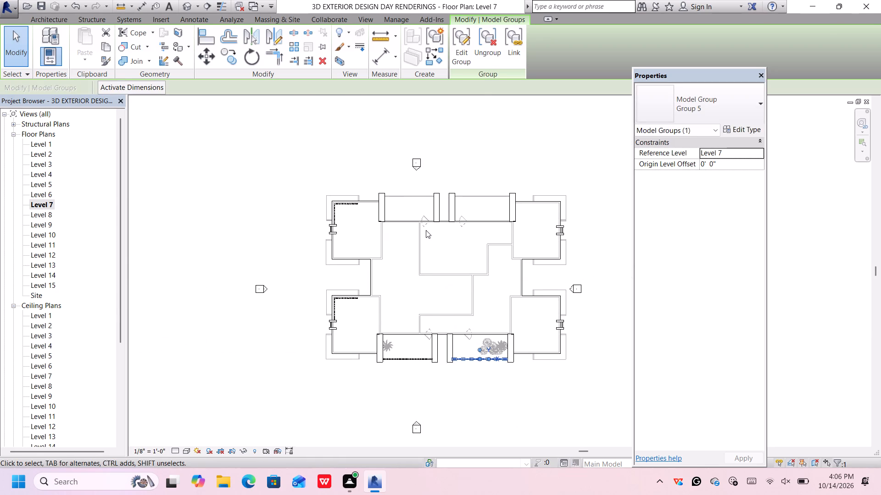
scroll(456, 357, "up", 4)
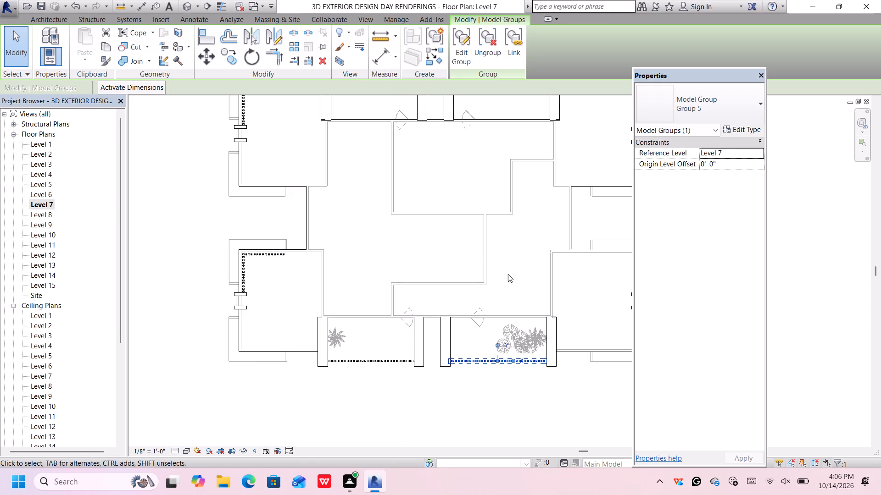
scroll(508, 274, "down", 2)
middle_click_drag(506, 274, 459, 274)
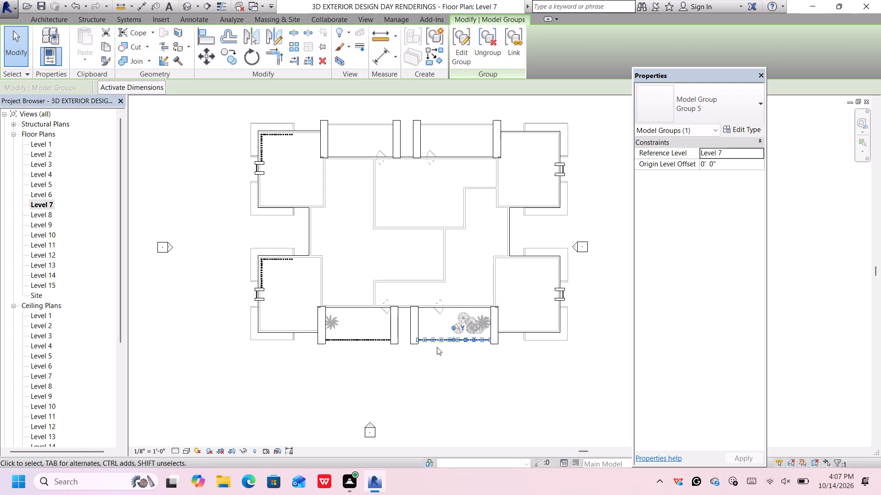
scroll(422, 342, "up", 4)
scroll(426, 342, "down", 1)
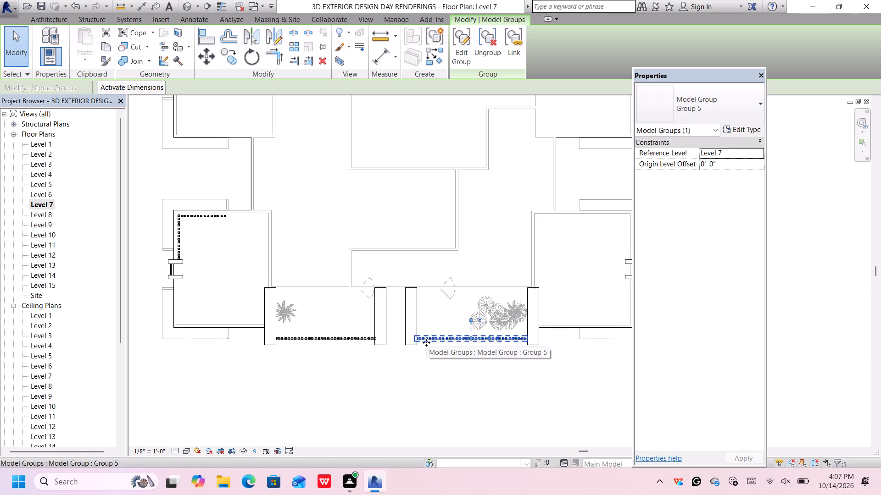
middle_click_drag(426, 344, 424, 400)
scroll(415, 394, "up", 2)
left_click(227, 52)
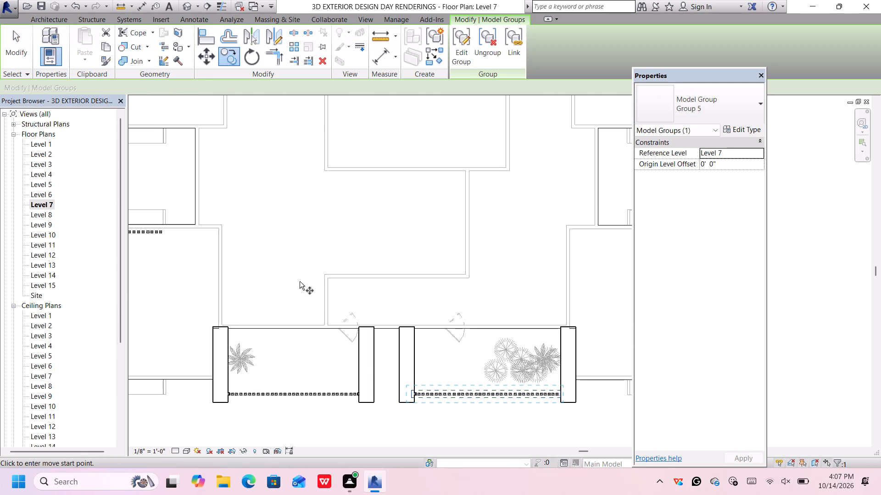
scroll(411, 396, "up", 3)
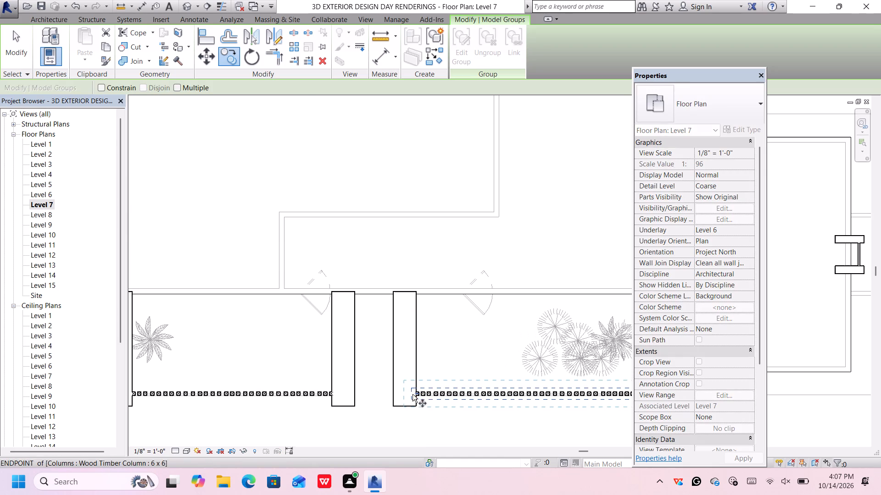
left_click(415, 394)
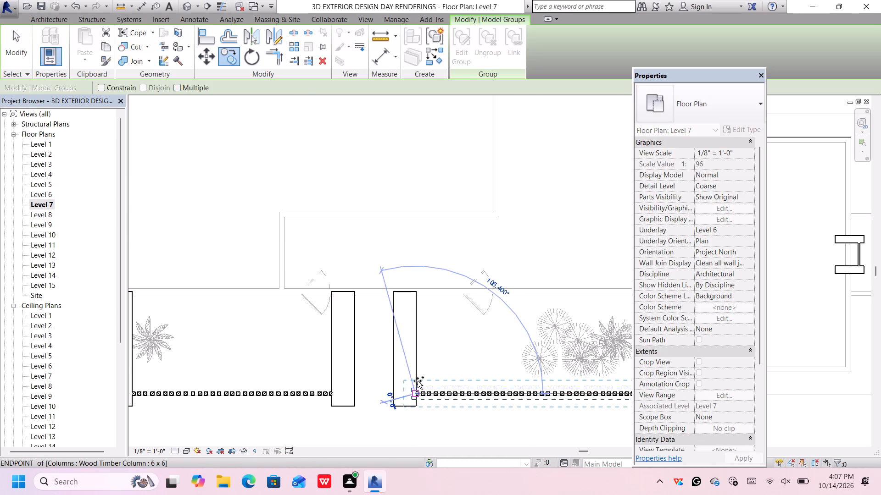
scroll(410, 277, "down", 13)
scroll(423, 183, "up", 4)
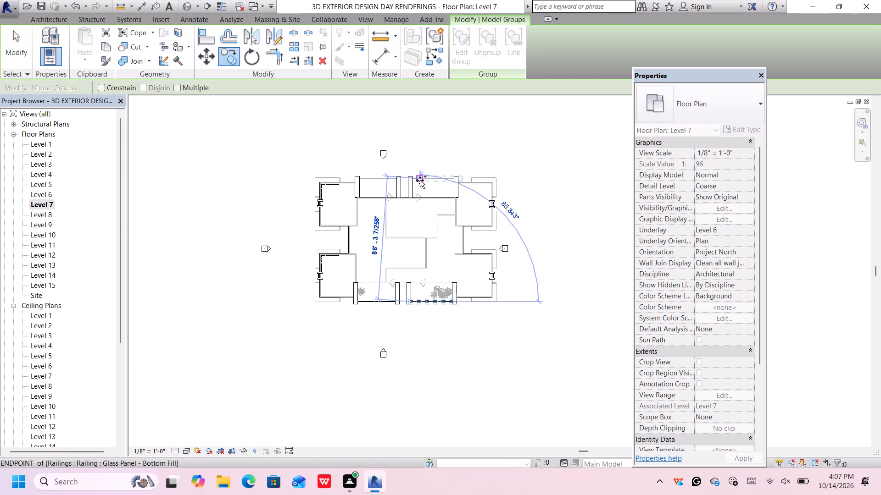
scroll(420, 180, "up", 9)
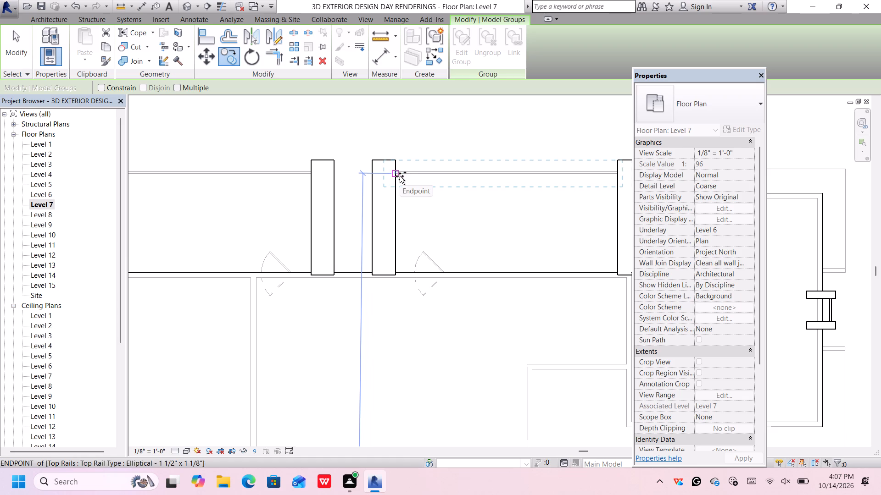
scroll(400, 176, "down", 7)
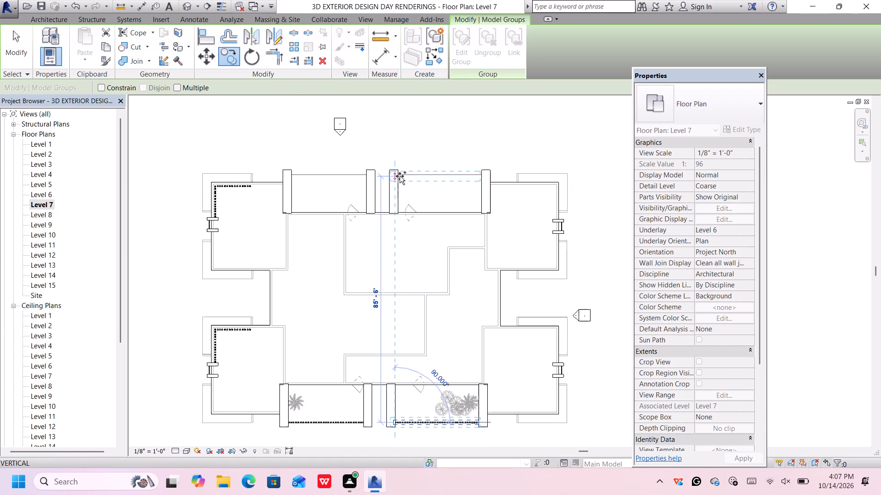
scroll(400, 176, "up", 1)
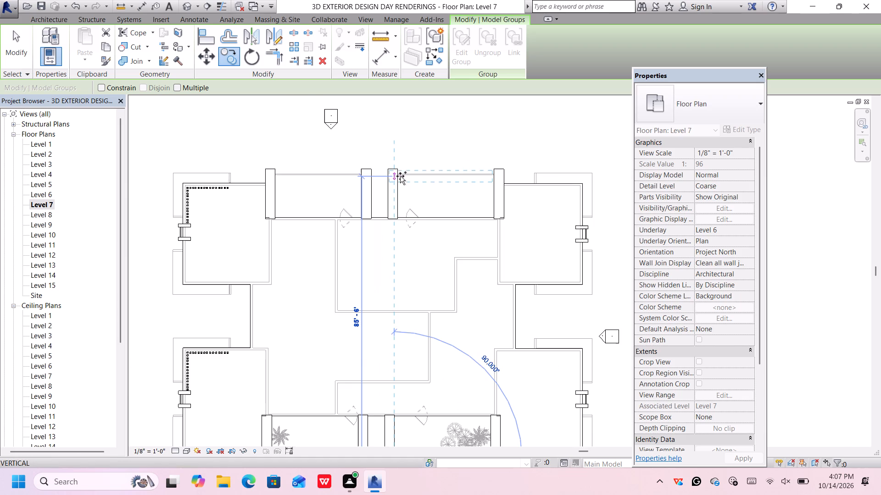
left_click(400, 176)
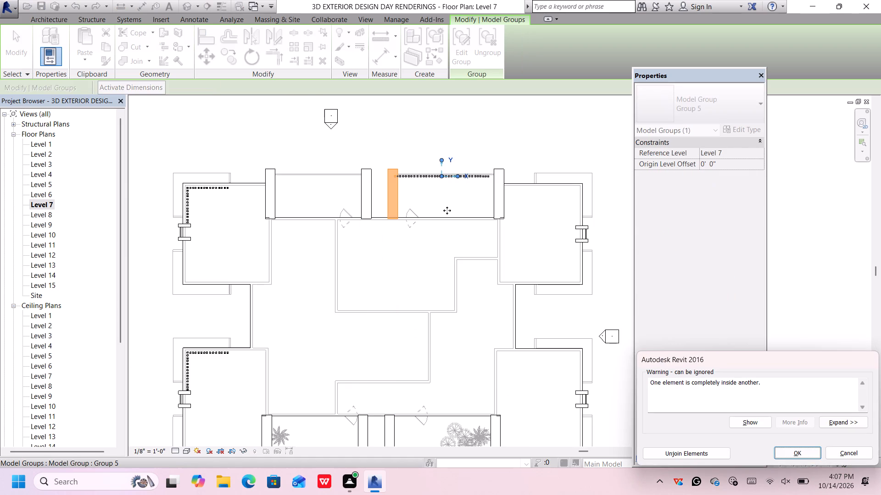
left_click(792, 452)
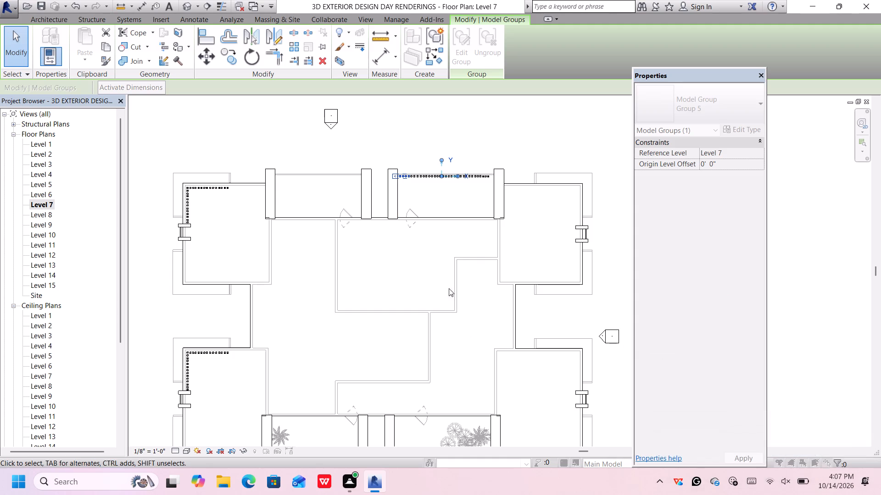
Nudge the copied column row sideways along the railing to fit between the upper-right balcony's two 3' thick walls.
key("Right")
key("Right")
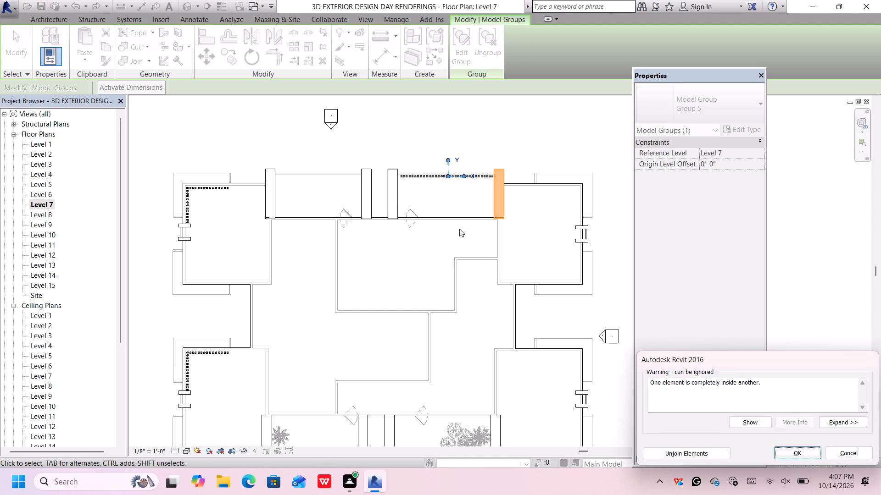
key("Left")
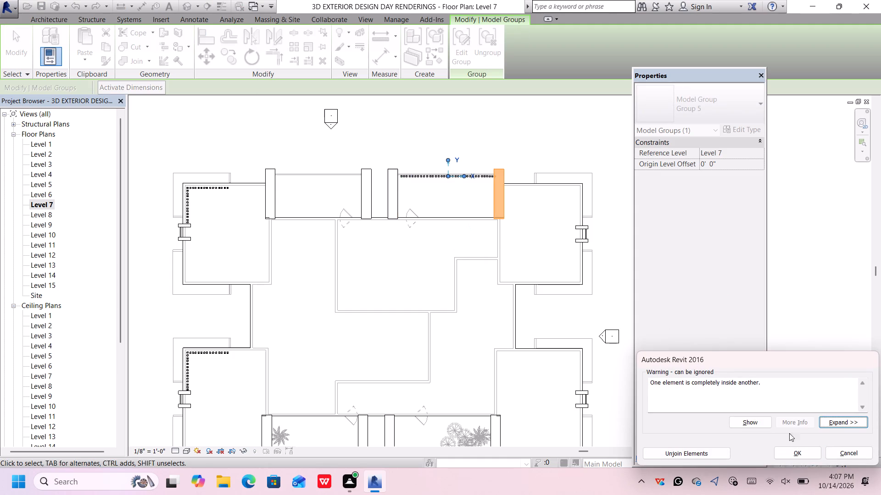
left_click(796, 451)
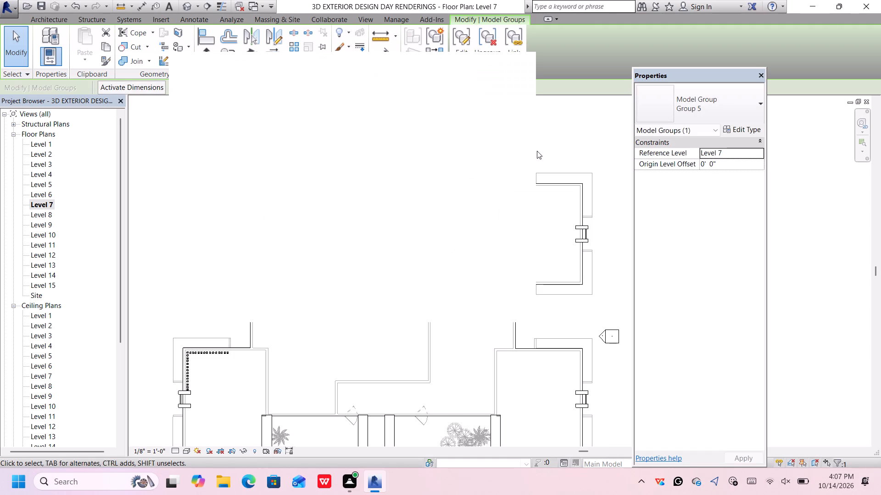
left_click(516, 68)
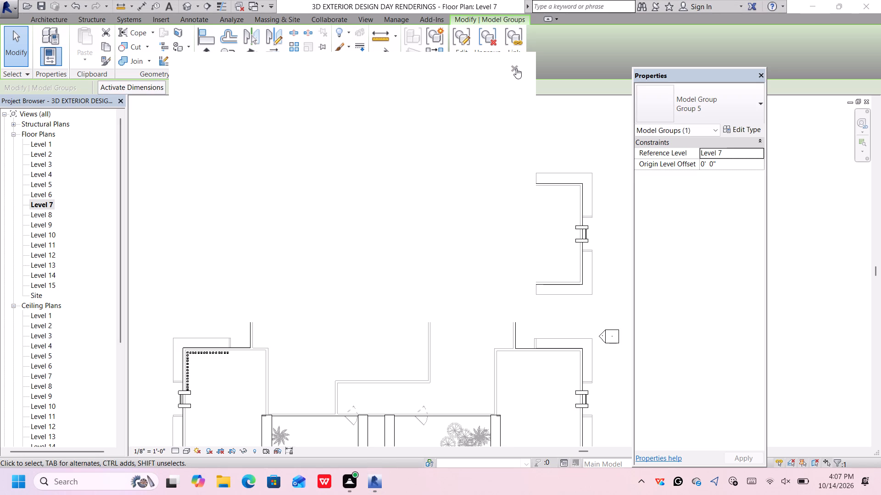
key("Left")
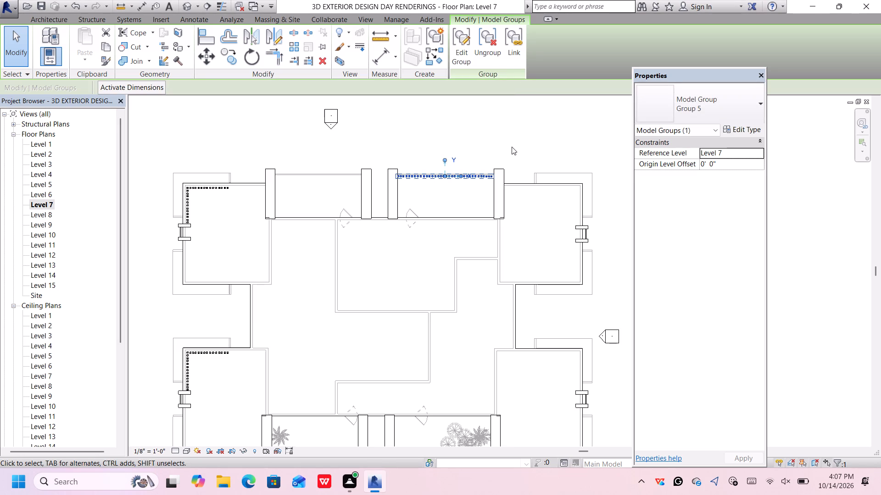
left_click(515, 149)
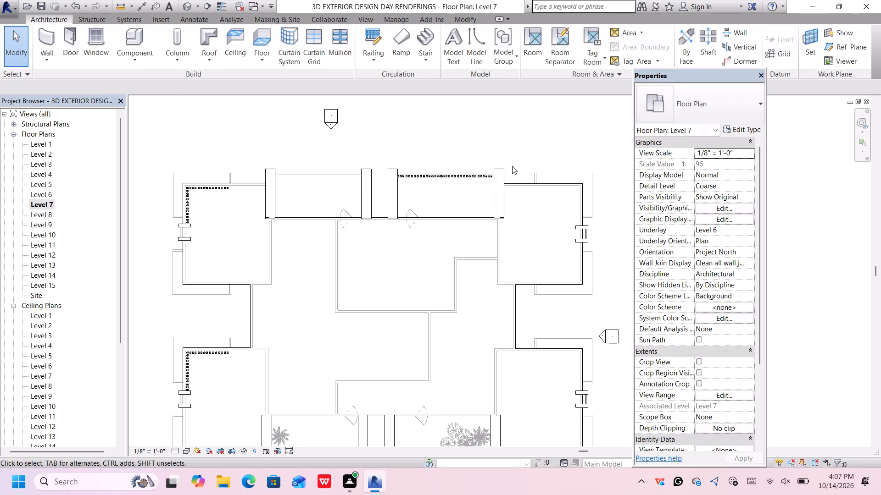
Copy the lower-left balcony's timber column row about 87' straight up the plan to the opposite upper-left balcony.
scroll(390, 287, "down", 1)
middle_click_drag(390, 285, 424, 198)
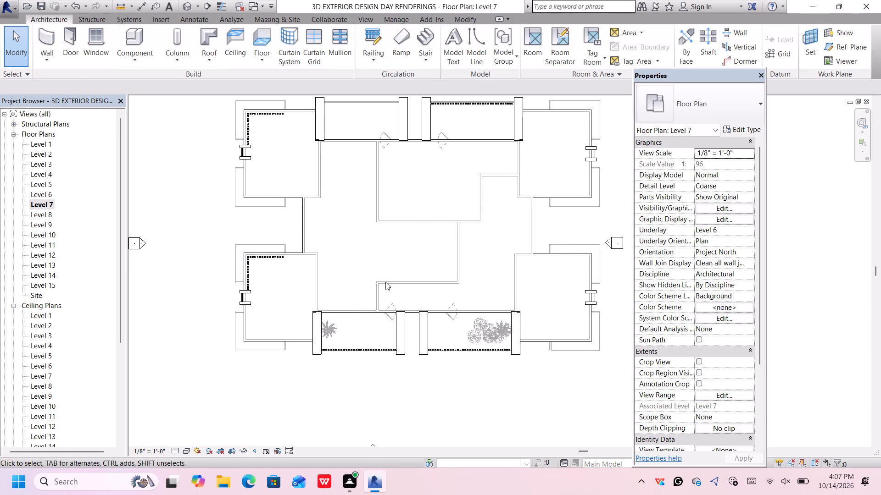
left_click(371, 348)
middle_click_drag(354, 231, 354, 279)
left_click(227, 56)
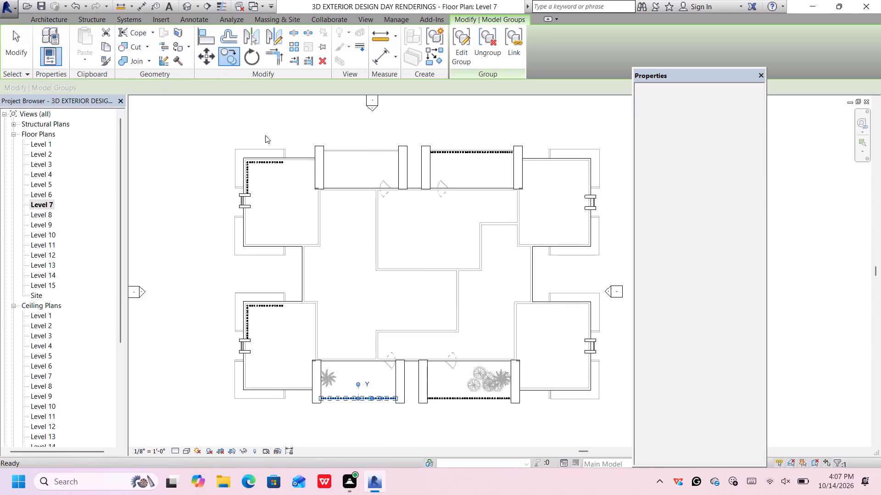
left_click(321, 400)
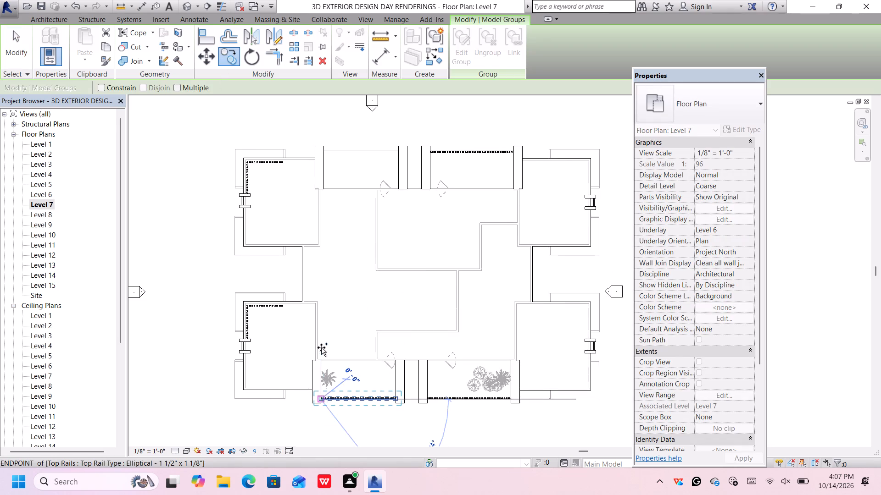
left_click(323, 149)
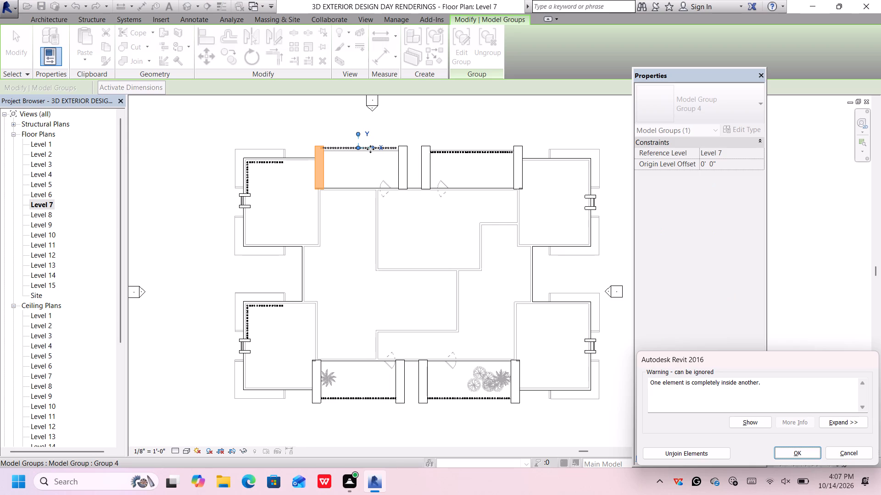
scroll(382, 148, "up", 5)
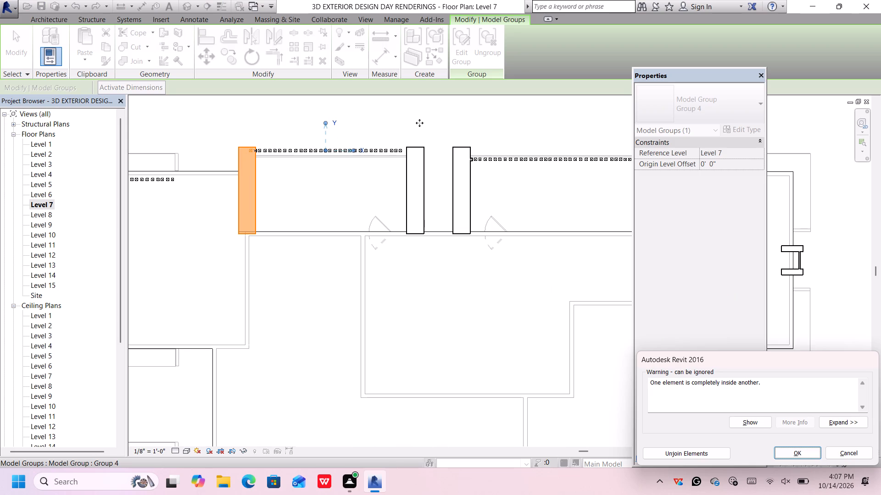
scroll(403, 136, "down", 3)
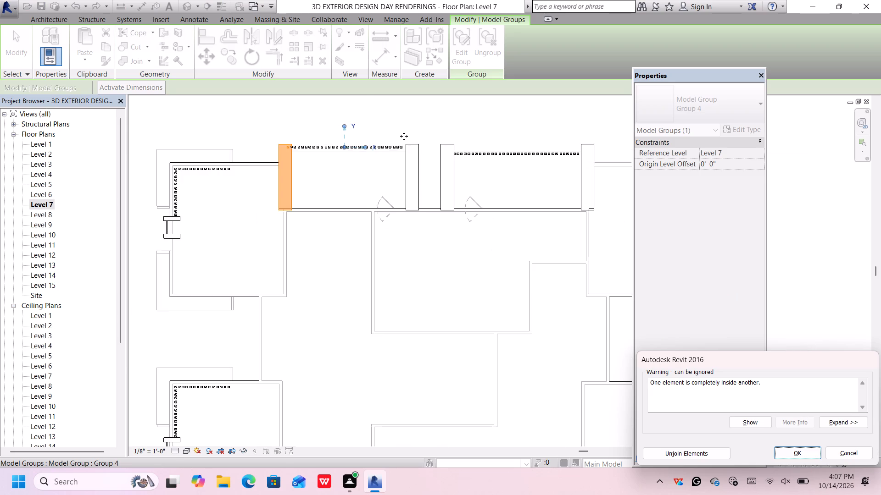
scroll(473, 172, "up", 3)
middle_click_drag(473, 173, 465, 160)
scroll(465, 159, "up", 4)
scroll(313, 116, "up", 1)
scroll(313, 116, "down", 3)
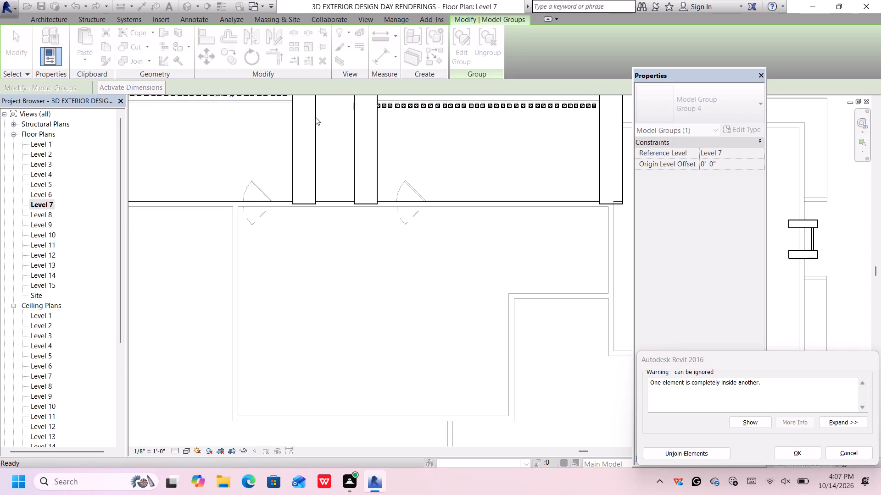
scroll(315, 117, "down", 4)
left_click(786, 451)
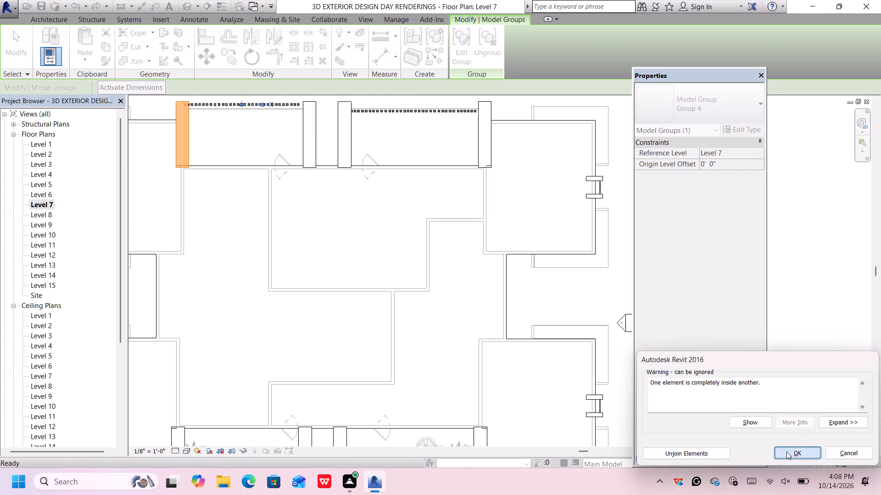
Nudge the copied column row sideways between the upper-left balcony's two 3' thick walls and inward toward the railing line.
middle_click_drag(323, 150, 376, 214)
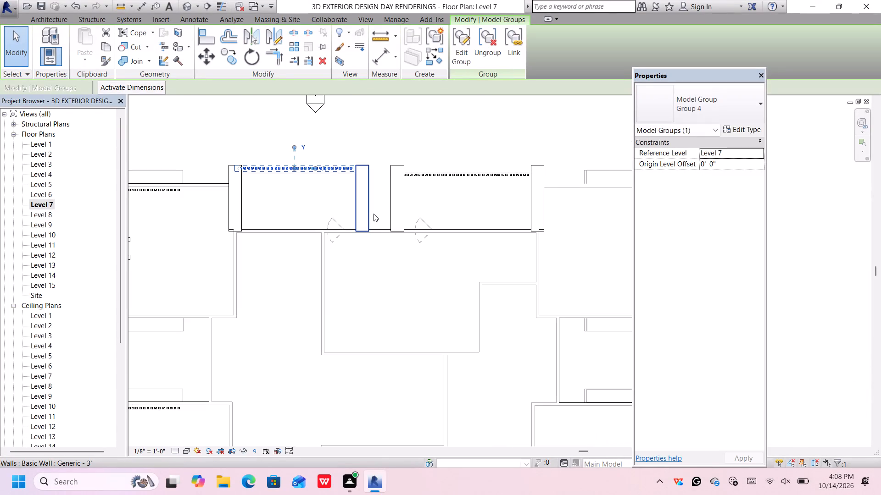
key("Right")
key("Right")
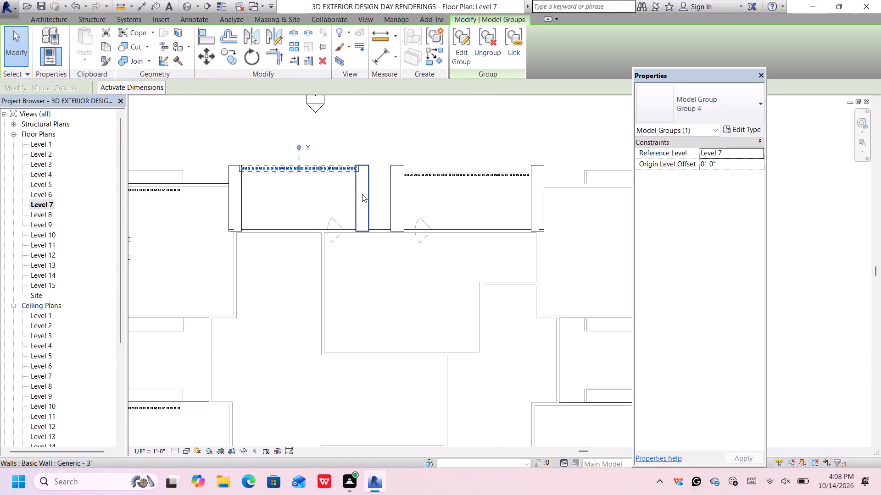
key("Down")
key("Down")
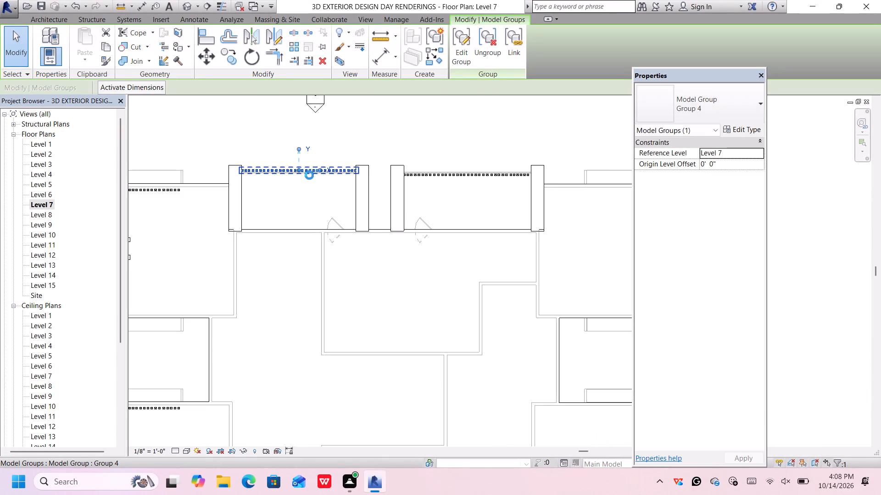
Nudge the upper-right balcony's timber column row slightly outward, toward the railing line.
scroll(438, 176, "up", 4)
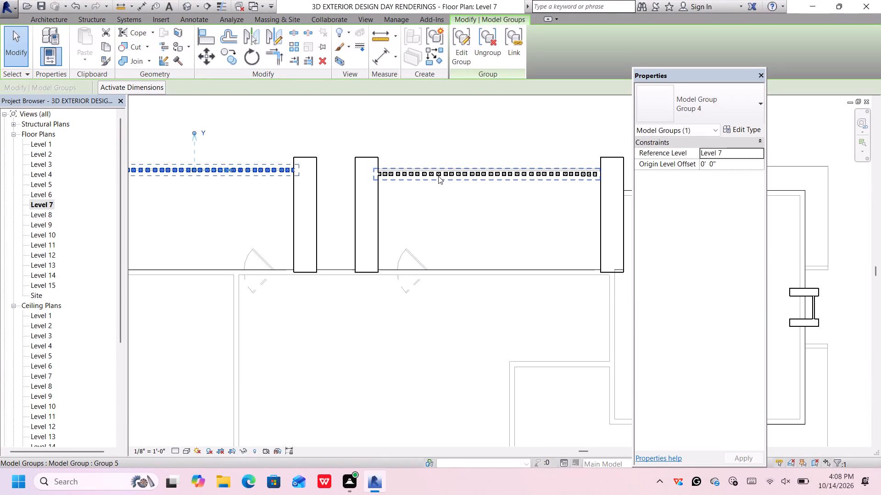
left_click(438, 176)
key("Up")
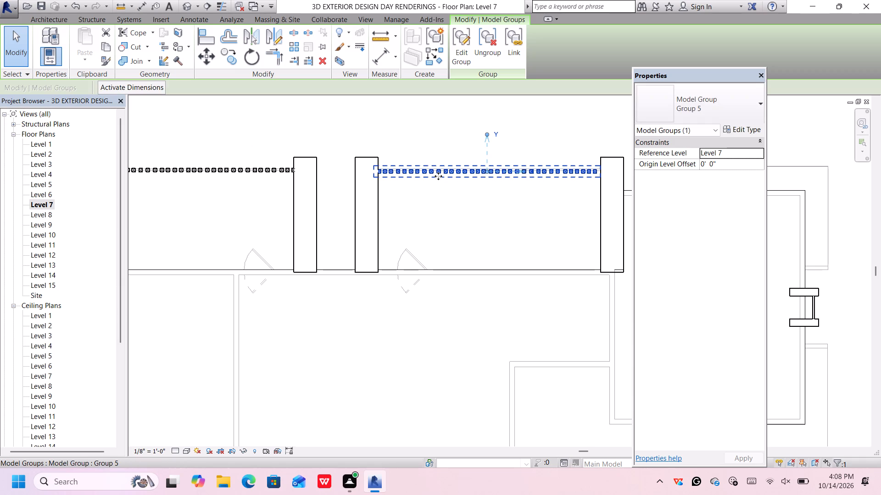
Fine-tune the upper-left balcony's column row along the plan's vertical direction to line up with the upper-right balcony's row.
scroll(438, 176, "down", 10)
scroll(367, 342, "up", 7)
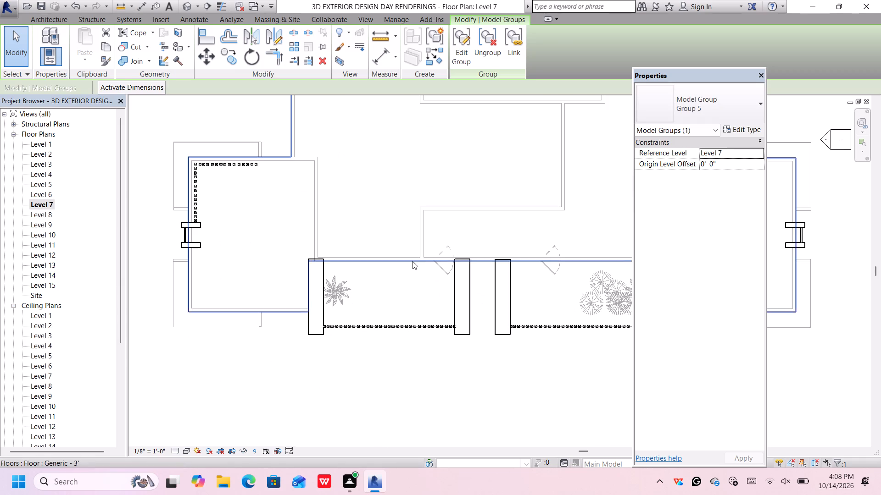
scroll(418, 257, "down", 5)
middle_click_drag(433, 186, 408, 356)
scroll(386, 241, "up", 6)
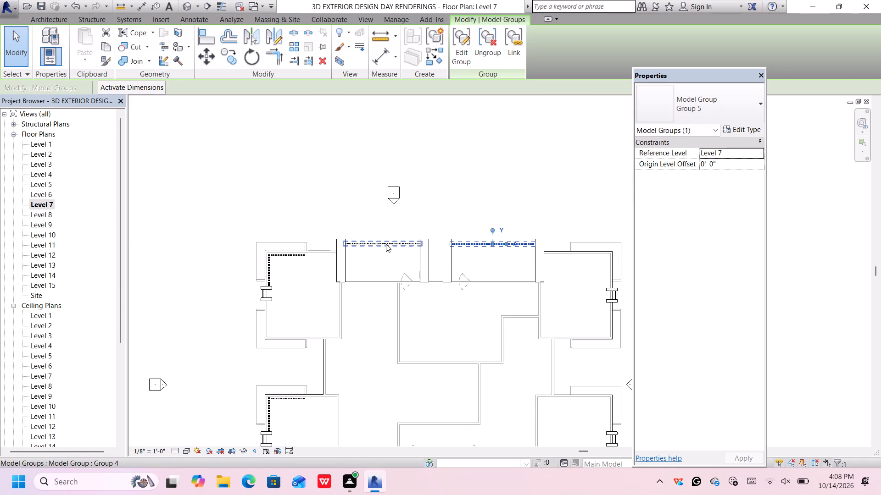
scroll(386, 243, "up", 2)
left_click(386, 244)
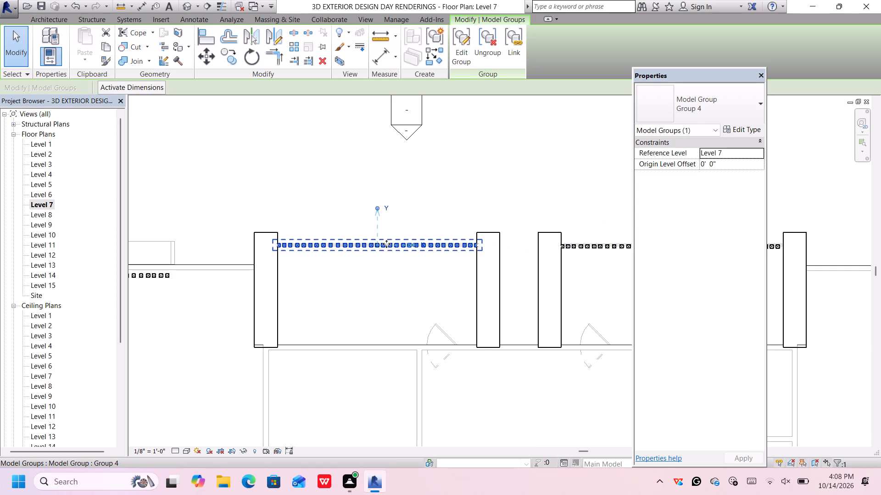
key("Down")
scroll(389, 248, "up", 7)
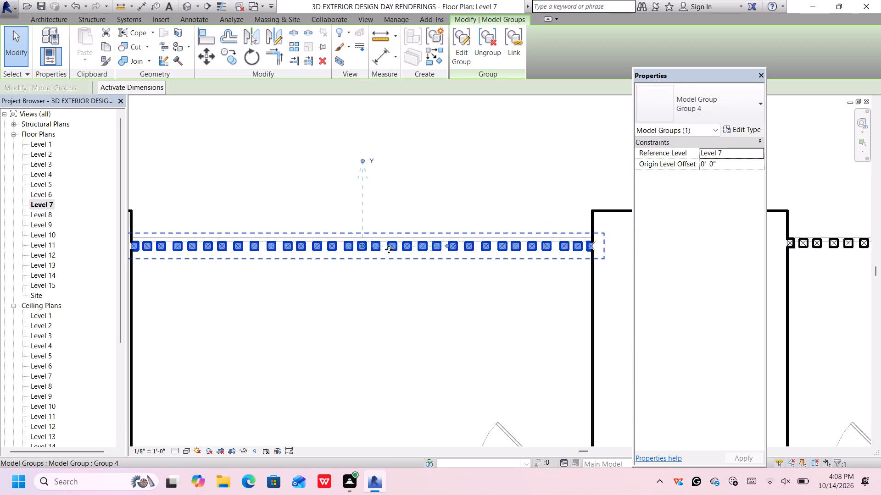
scroll(389, 249, "up", 2)
key("Up")
key("Up")
key("Up")
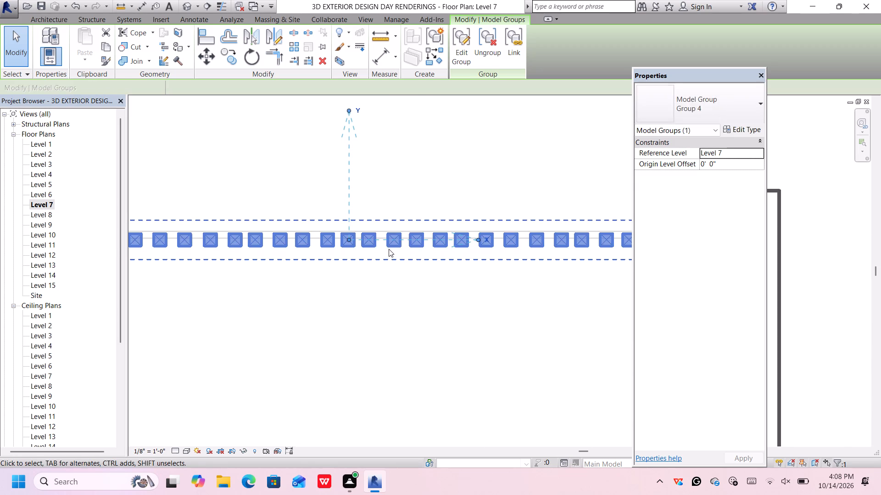
scroll(389, 247, "down", 11)
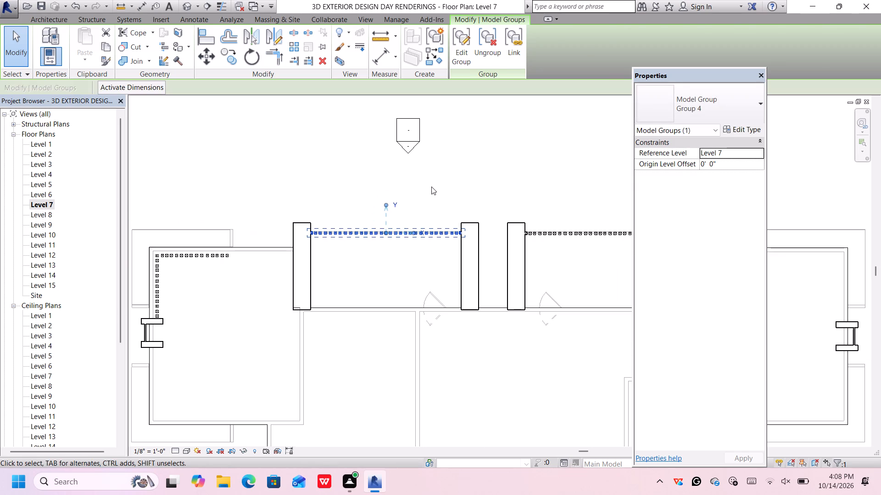
left_click(431, 187)
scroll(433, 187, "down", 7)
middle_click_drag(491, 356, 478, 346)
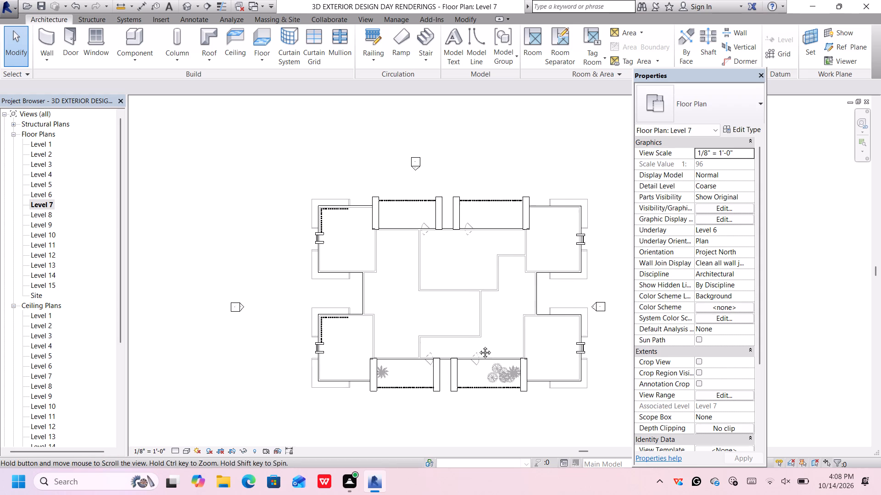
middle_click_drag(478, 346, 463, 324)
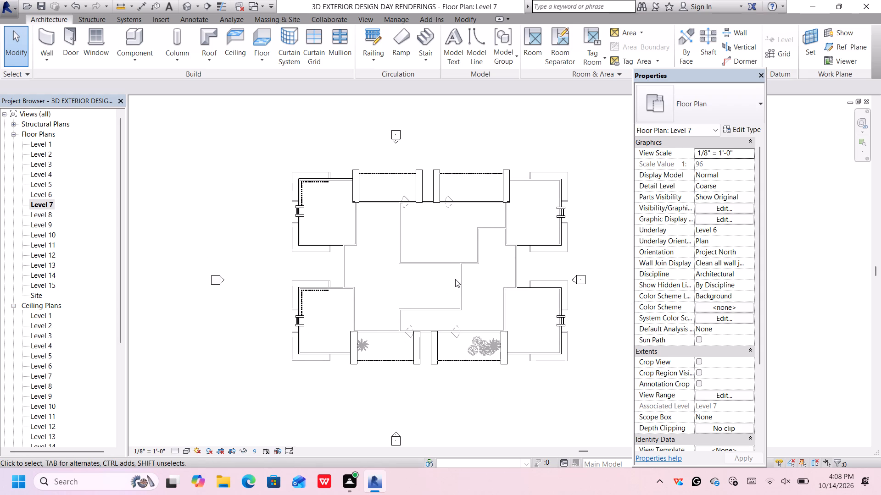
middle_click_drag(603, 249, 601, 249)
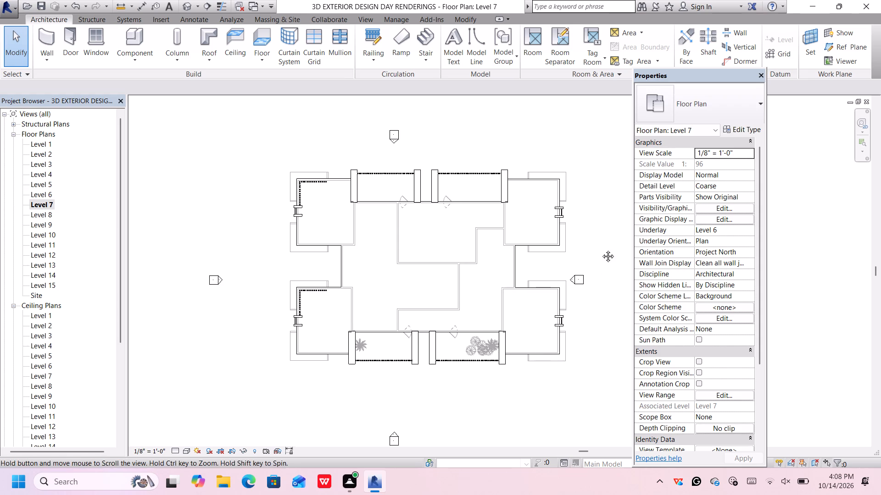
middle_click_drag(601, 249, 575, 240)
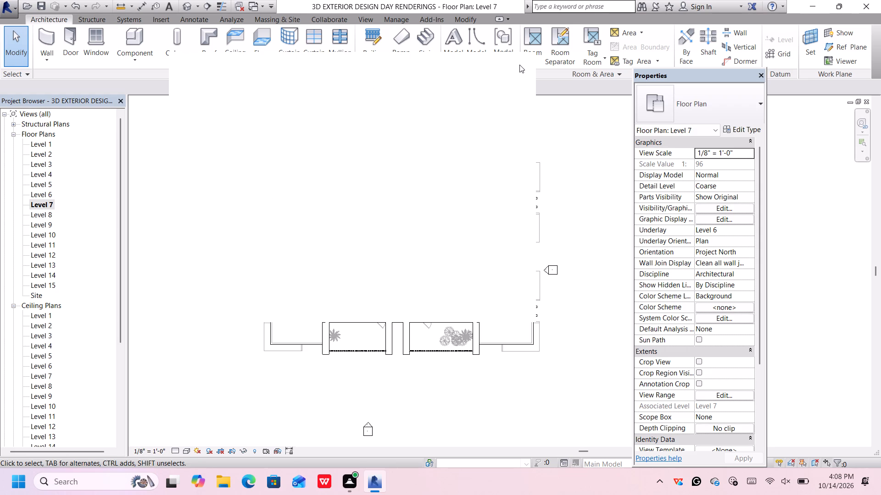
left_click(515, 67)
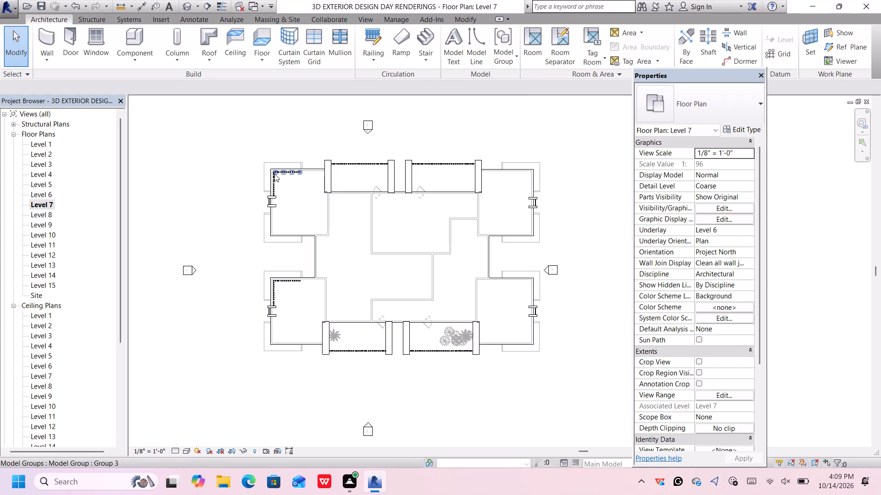
Copy the upper-left corner block's horizontal 6 x 6 timber column row straight across the plan to the upper-right block's outer corner.
scroll(277, 191, "up", 1)
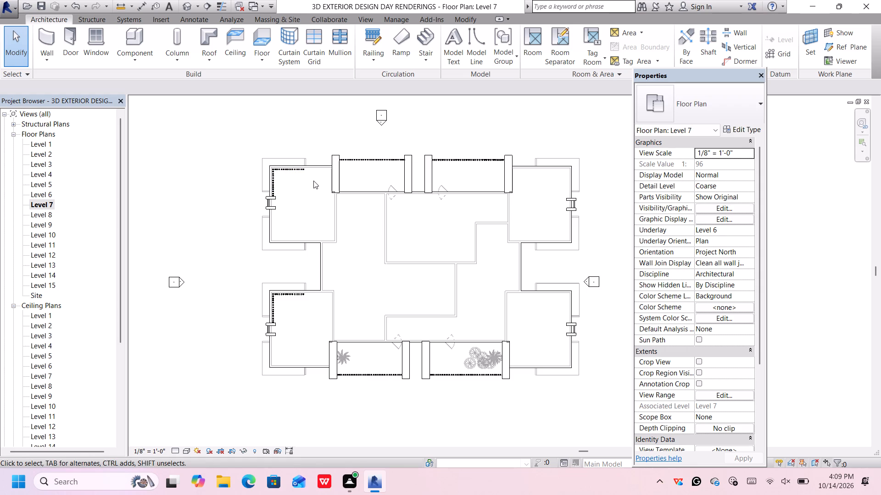
scroll(283, 173, "up", 3)
left_click(280, 170)
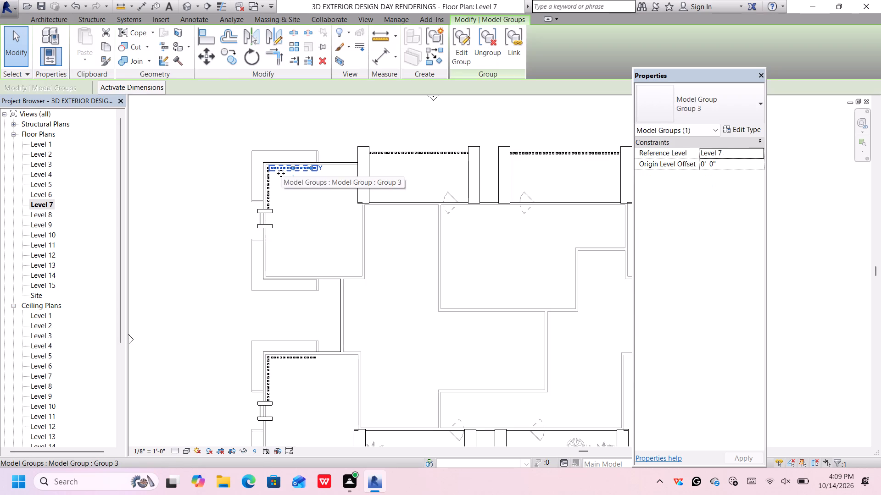
left_click(229, 56)
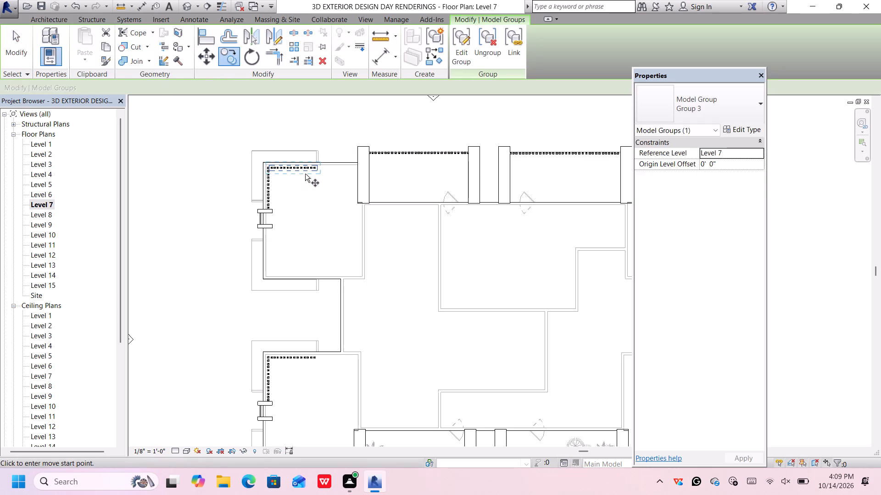
scroll(313, 170, "up", 3)
scroll(317, 169, "down", 1)
scroll(317, 169, "up", 1)
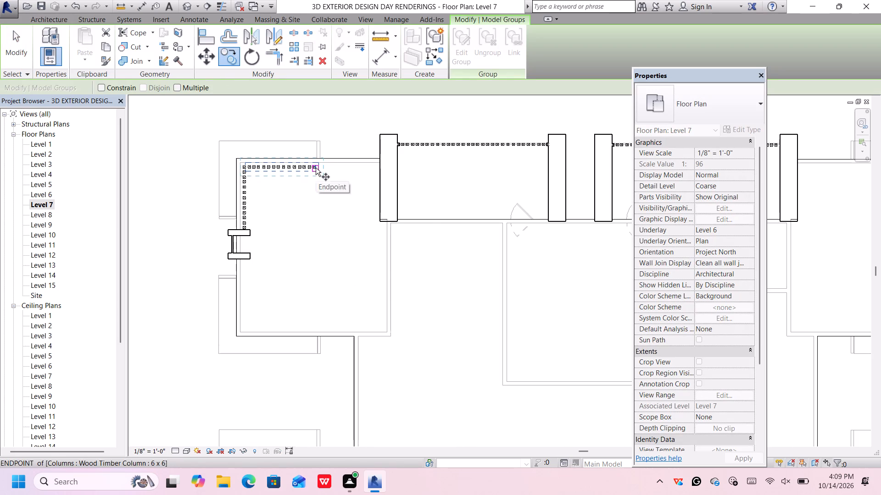
left_click(316, 168)
scroll(429, 192, "down", 7)
middle_click_drag(425, 192, 155, 265)
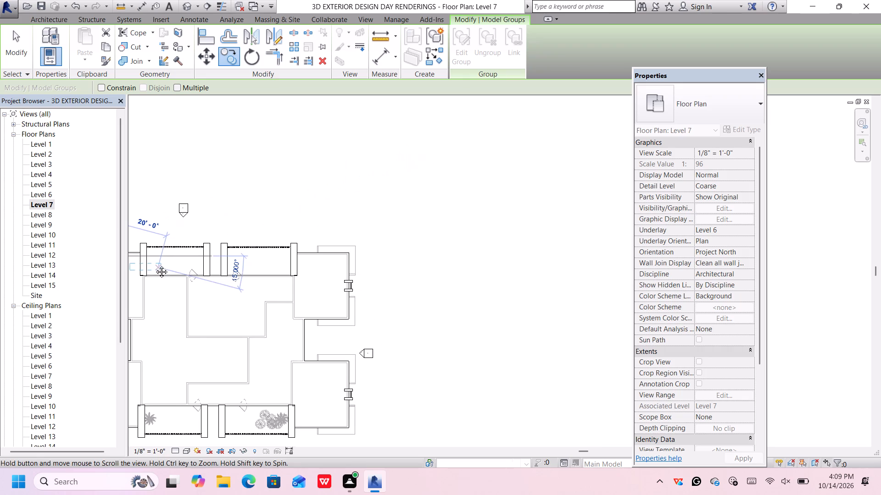
middle_click_drag(155, 265, 156, 265)
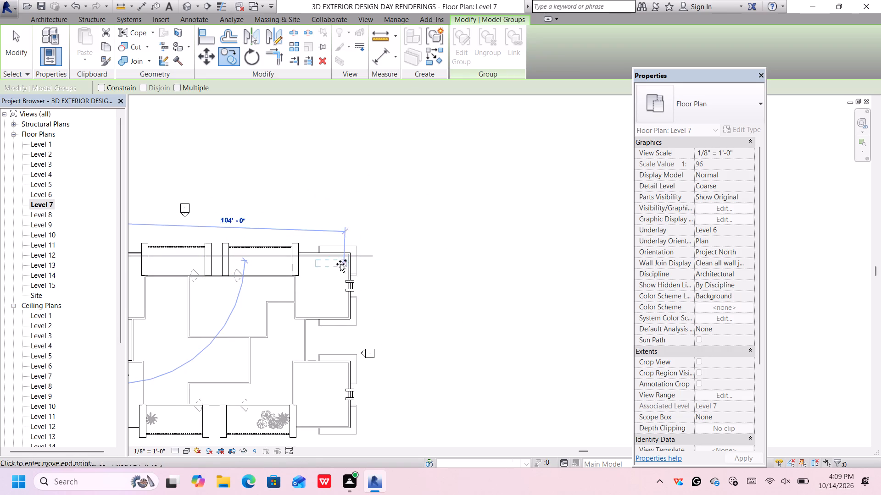
scroll(340, 262, "up", 5)
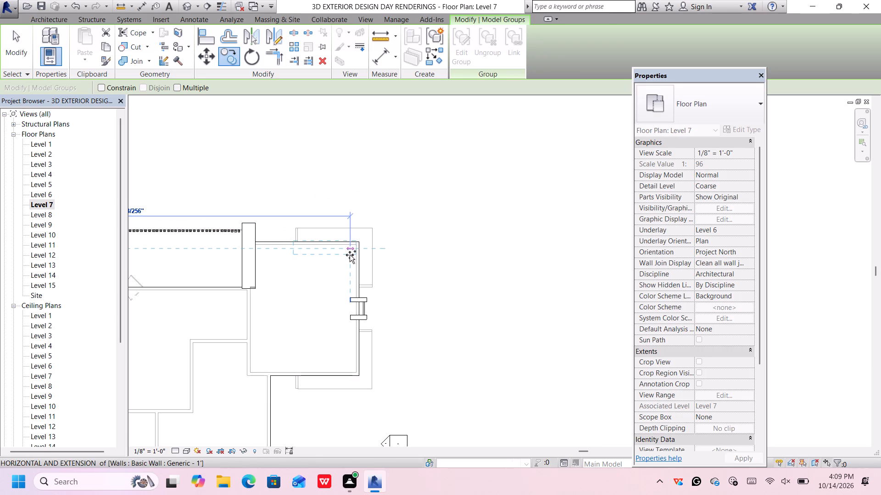
scroll(350, 256, "up", 6)
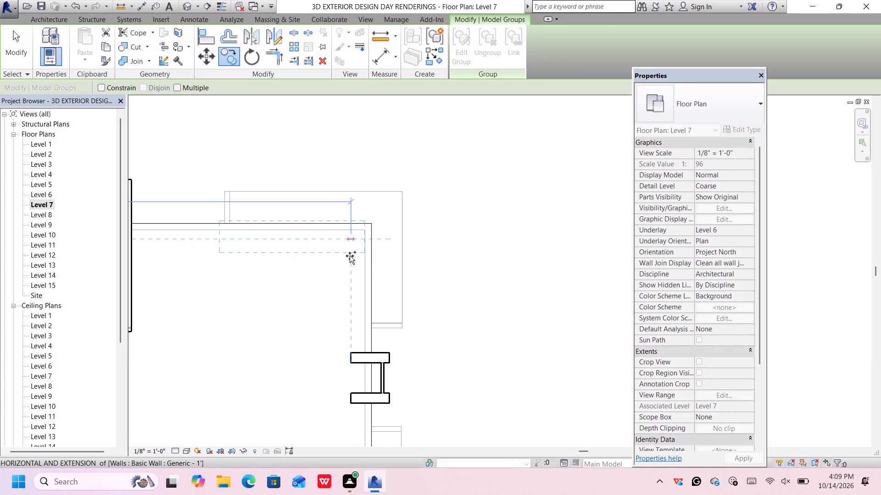
left_click(350, 256)
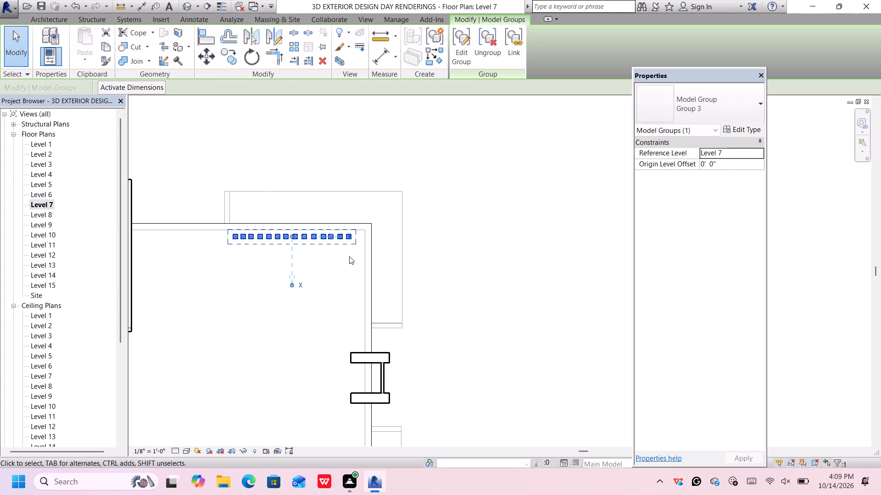
Nudge the copied column row sideways to fit just inside the upper-right block's outer corner.
key("Right")
key("Right")
key("Right")
key("Right")
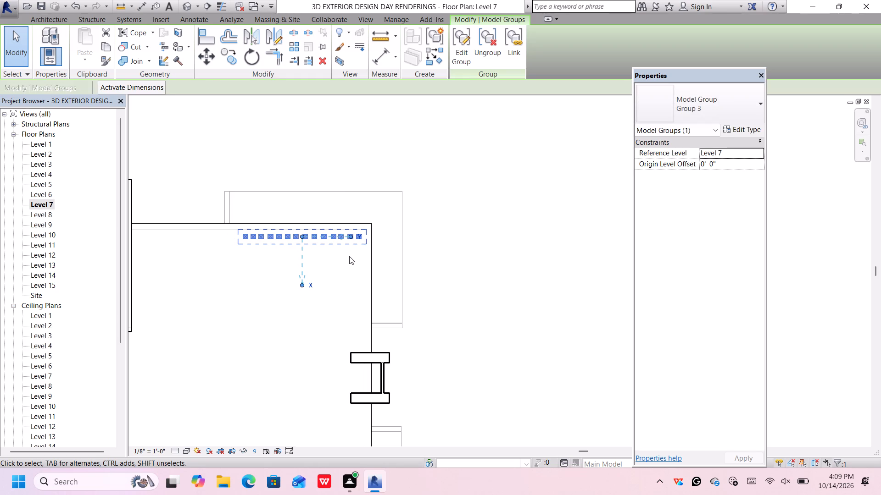
key("Left")
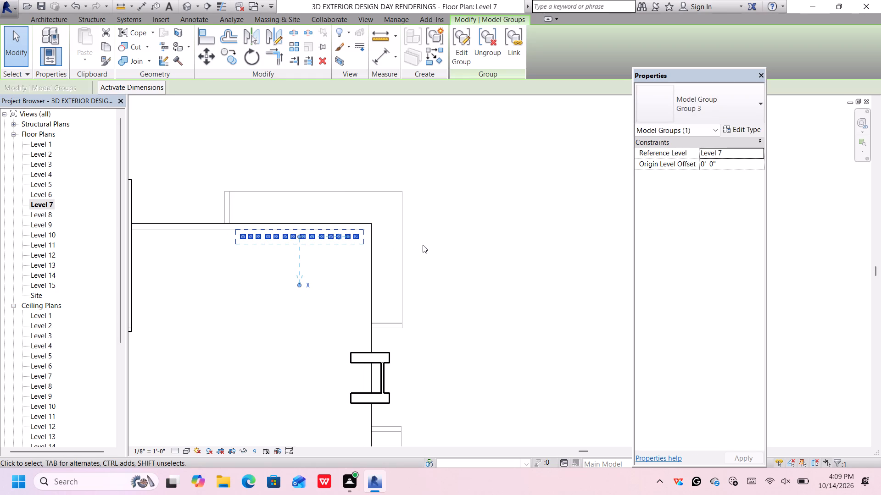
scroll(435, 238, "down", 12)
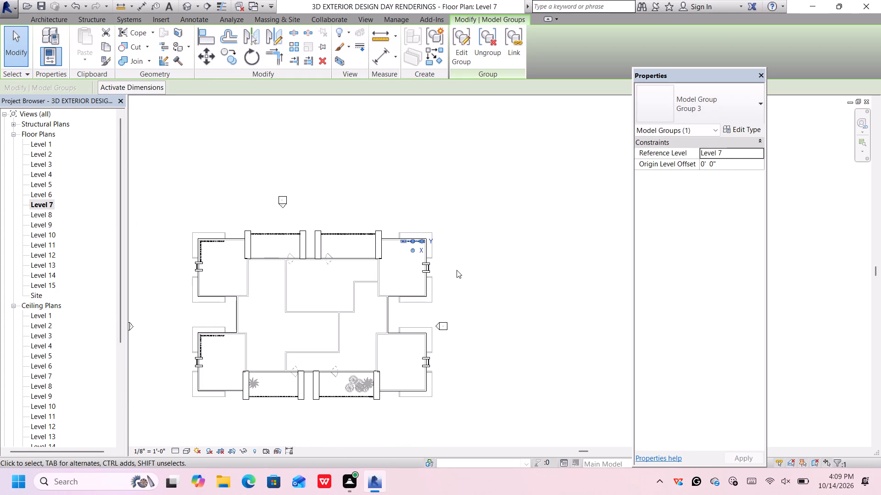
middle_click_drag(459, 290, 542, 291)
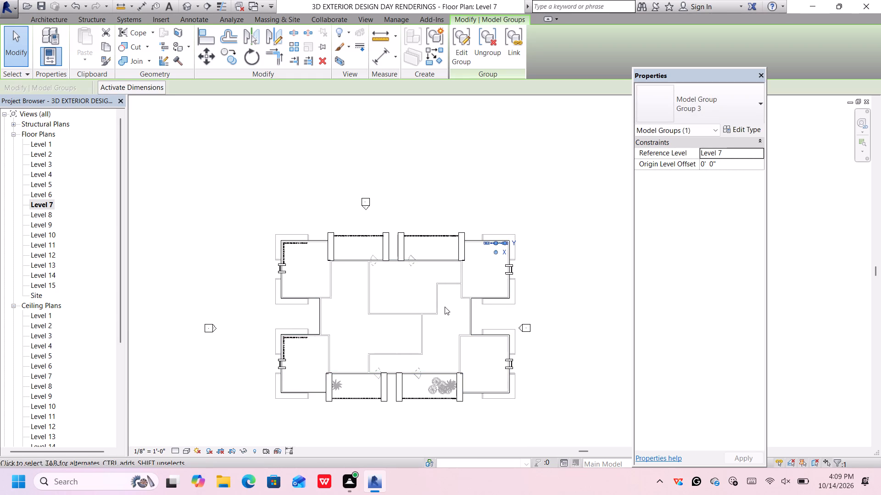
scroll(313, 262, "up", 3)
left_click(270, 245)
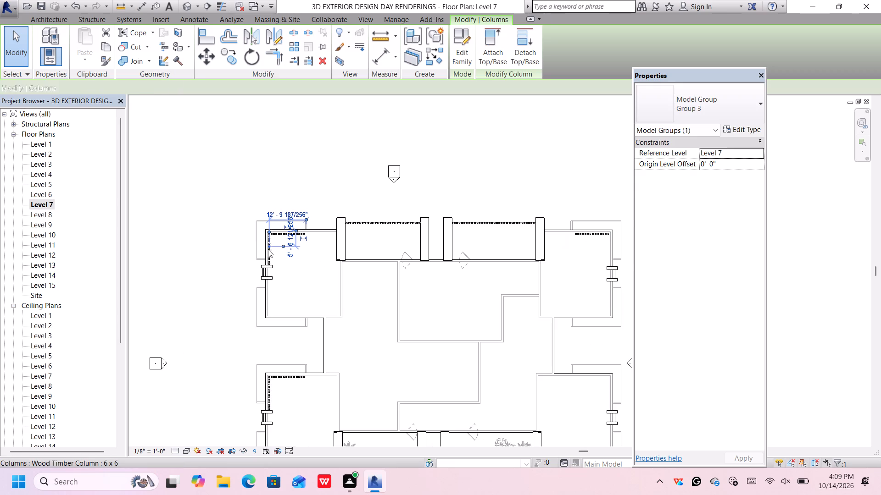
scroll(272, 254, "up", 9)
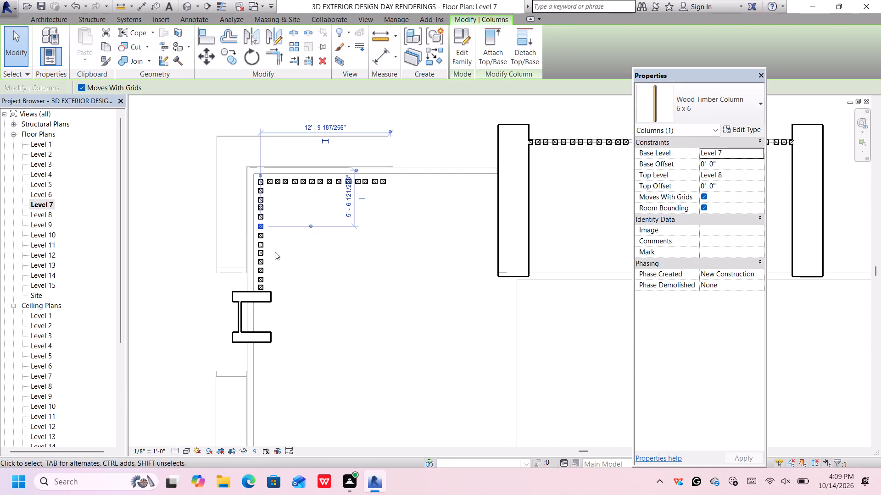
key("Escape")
Copy the lower-left block's vertical 6 x 6 timber column row to the inside of the upper-right block's outer wall, above the H-shaped wall.
scroll(270, 245, "down", 10)
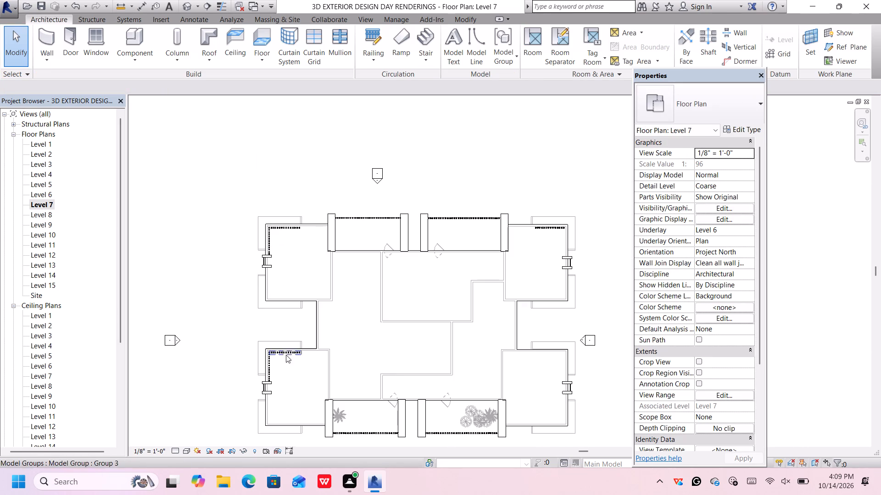
scroll(275, 373, "up", 1)
left_click(267, 366)
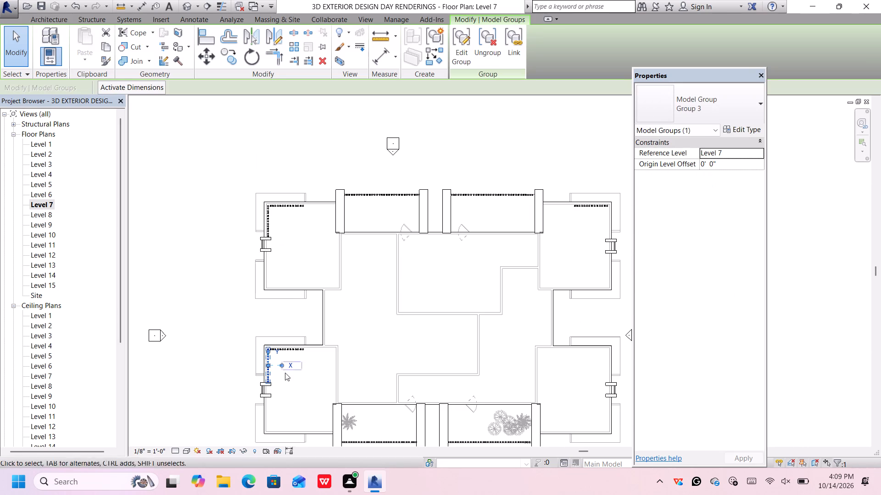
middle_click_drag(286, 373, 287, 331)
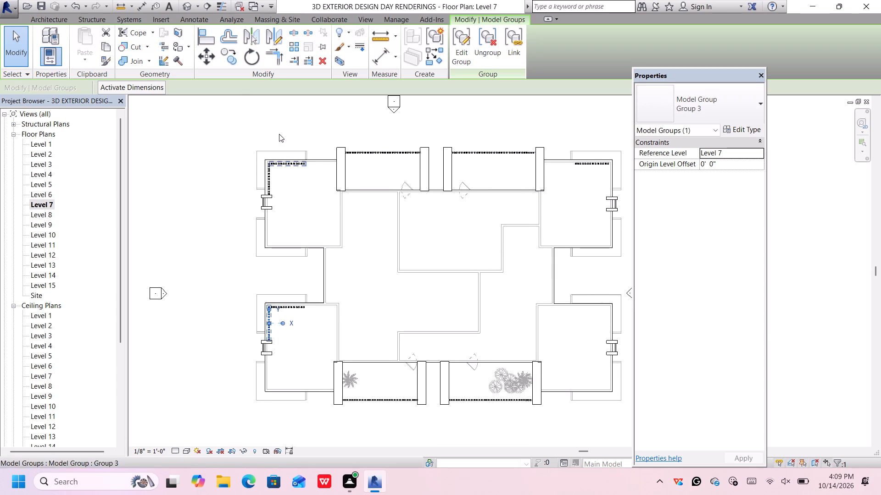
left_click(228, 53)
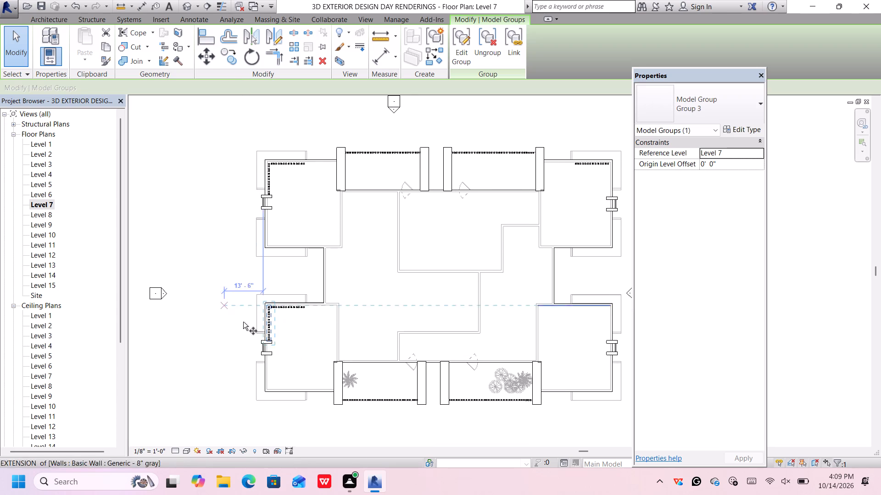
scroll(277, 349, "up", 11)
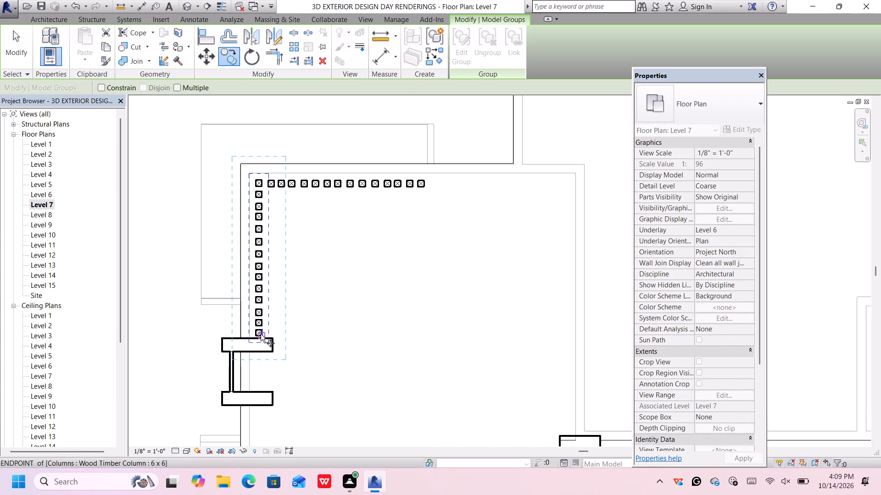
left_click(262, 334)
scroll(355, 313, "down", 14)
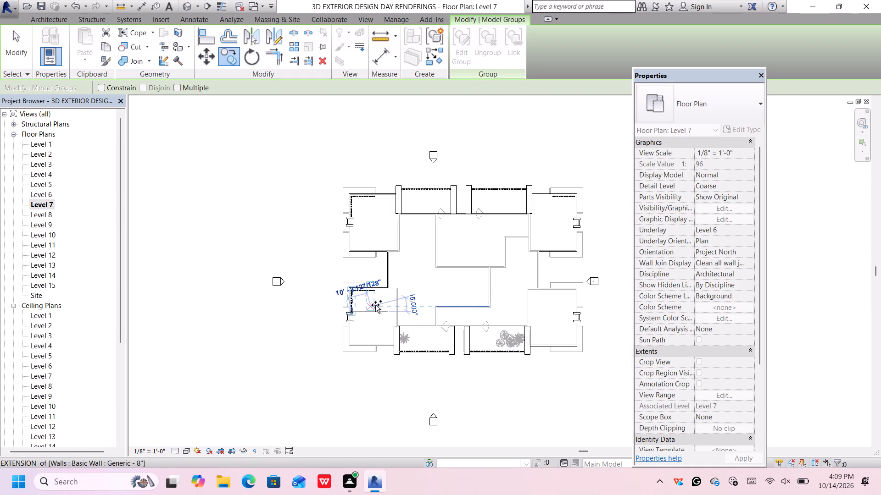
middle_click_drag(552, 226, 411, 296)
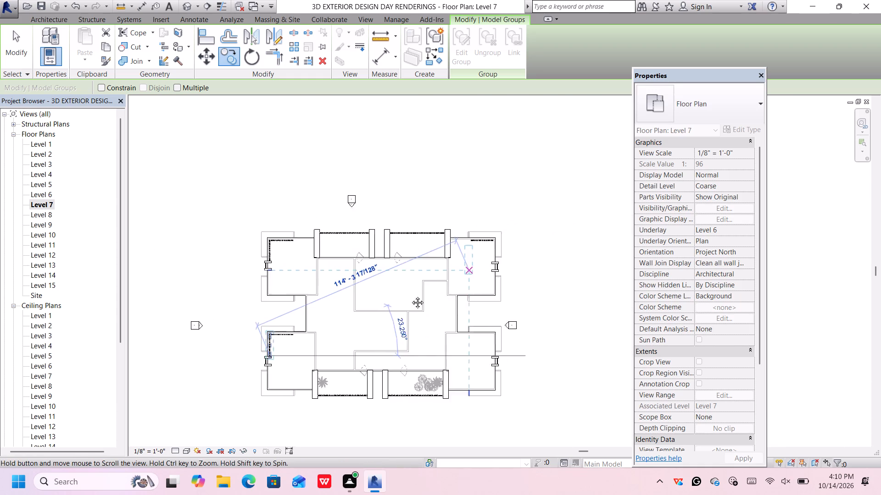
middle_click_drag(411, 296, 362, 315)
scroll(378, 303, "up", 11)
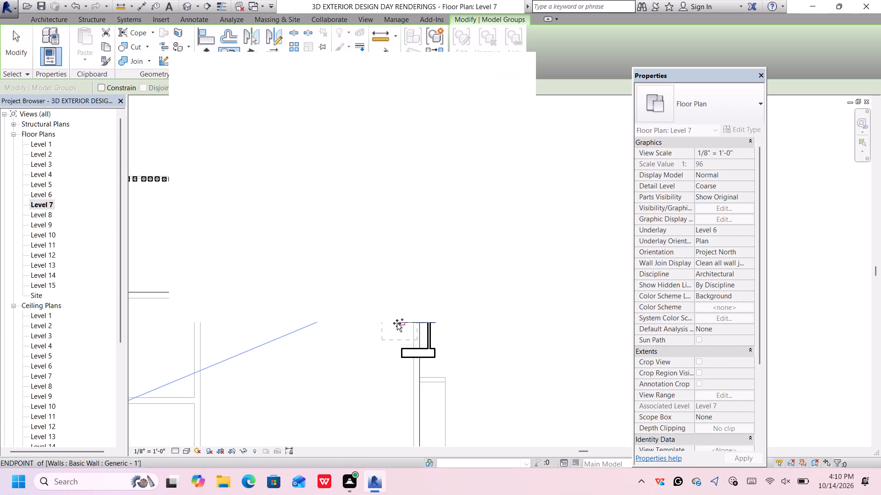
left_click(397, 323)
left_click(514, 71)
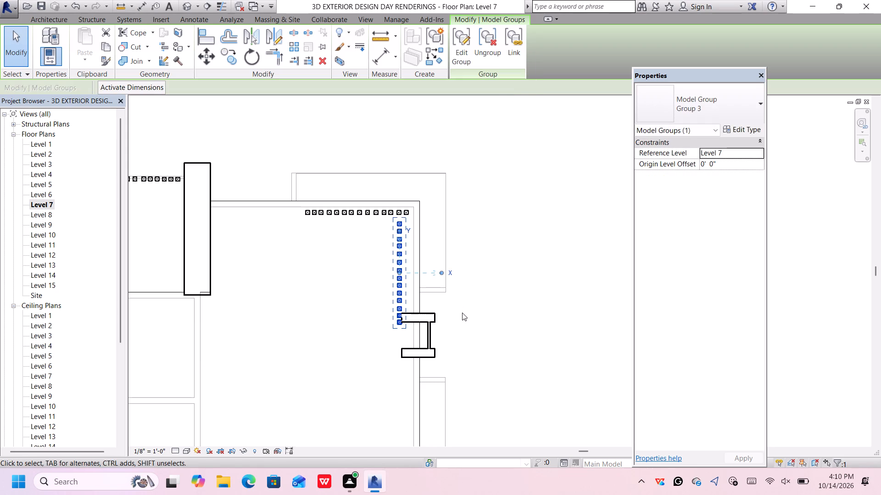
Nudge the copied vertical row up and outward to line up beneath the outermost column of the upper-right block's horizontal row.
key("Up")
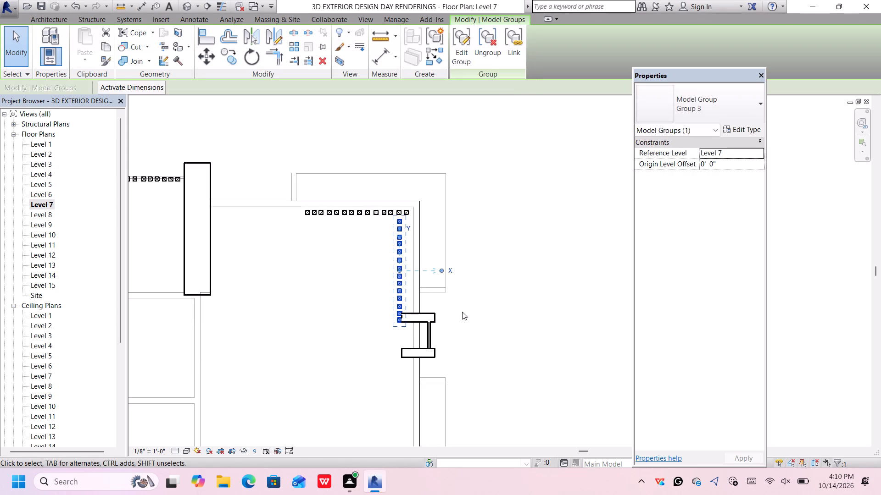
key("Right")
key("Right")
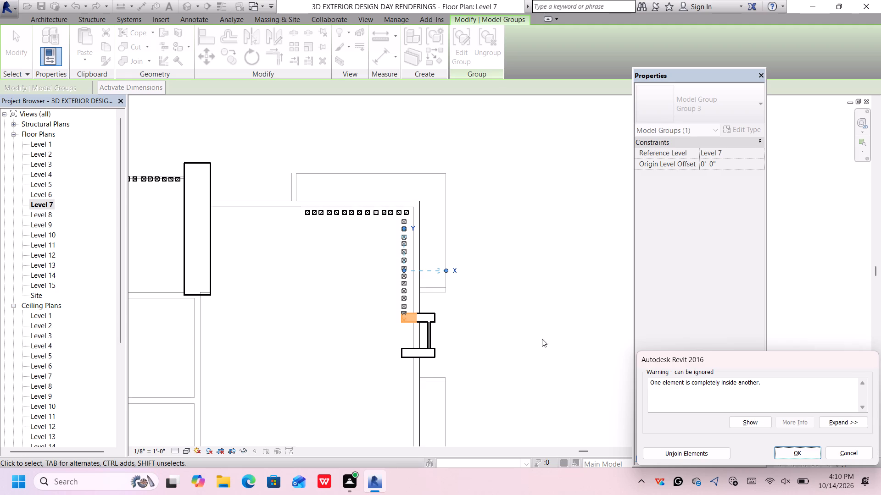
left_click(810, 454)
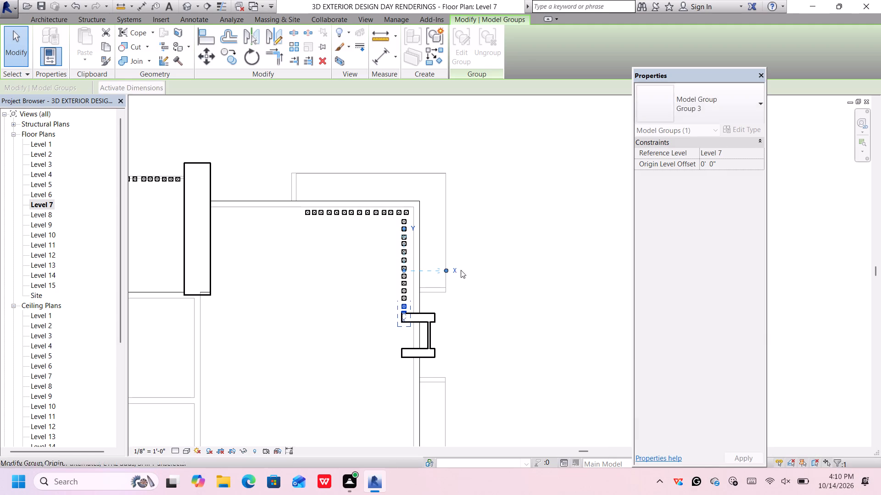
key("Right")
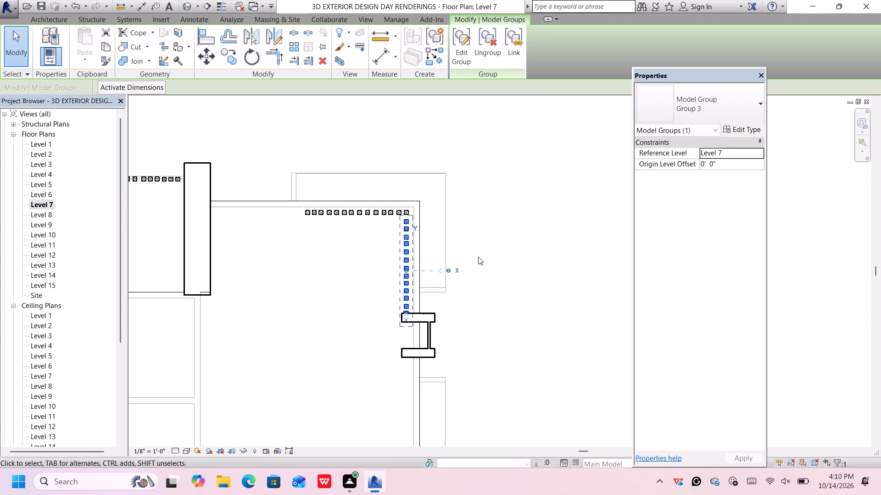
left_click(494, 255)
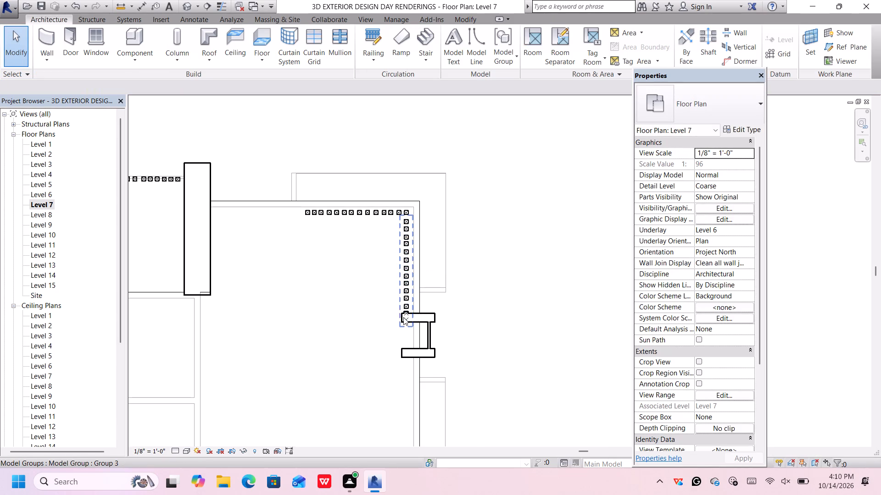
Ungroup the upper-right block's vertical column row and delete its lowest column, inside the H-shaped wall's upper flange.
scroll(403, 318, "up", 5)
left_click(403, 318)
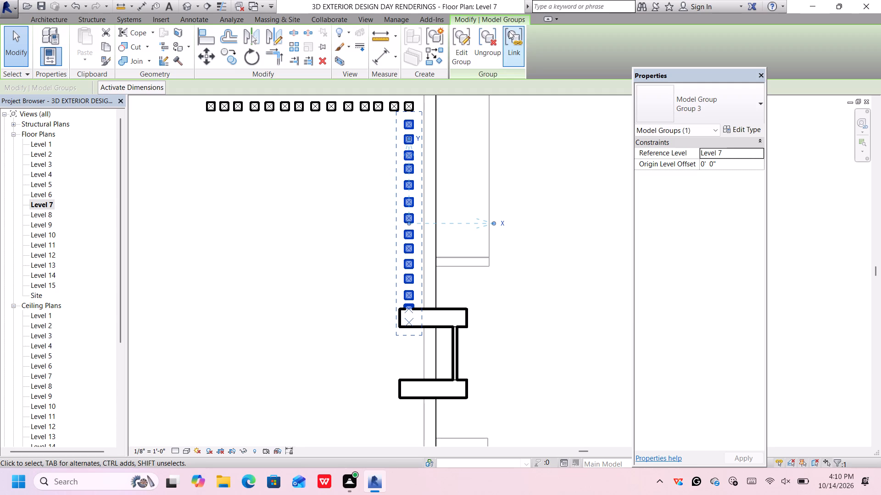
left_click(490, 34)
scroll(424, 295, "up", 5)
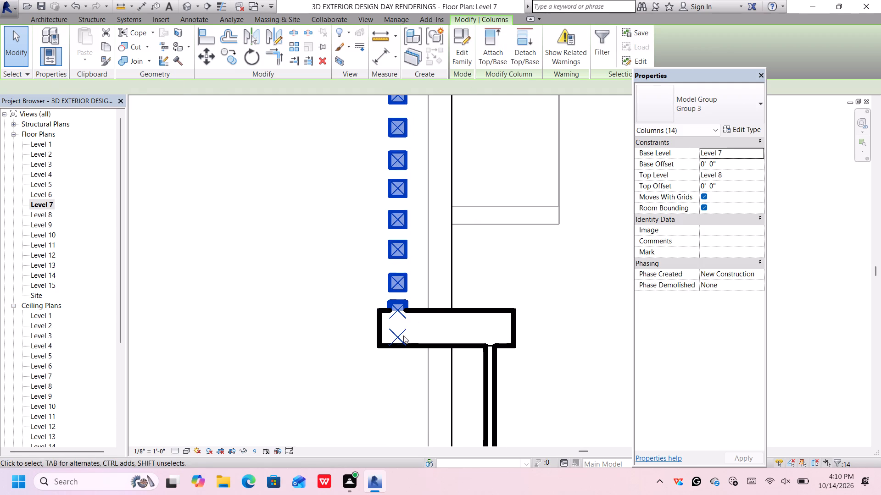
left_click(402, 338)
key("Delete")
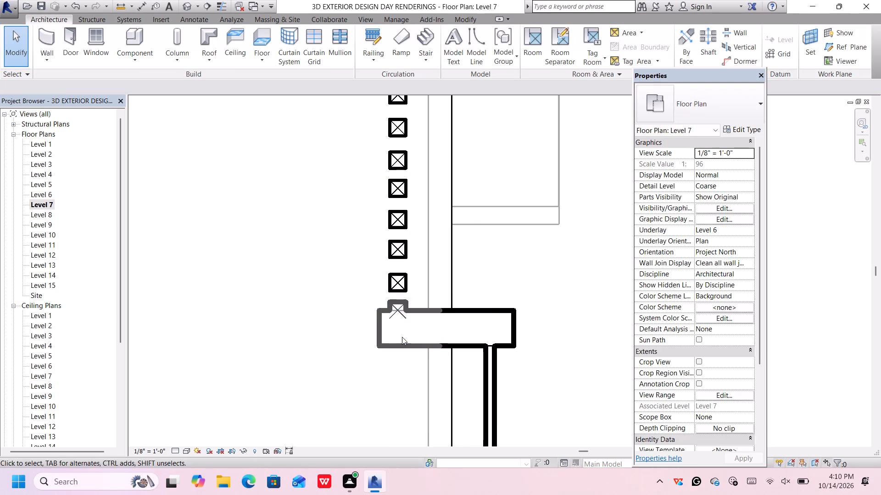
Copy the lower-left block's vertical timber column row across to the lower-right block's outer corner, ending just above the H-shaped wall.
scroll(446, 275, "down", 13)
scroll(514, 314, "down", 2)
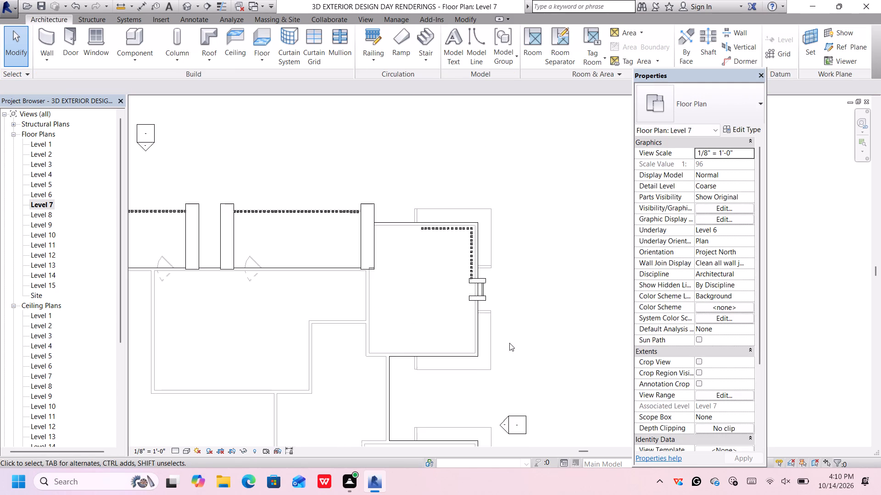
middle_click_drag(509, 359, 544, 174)
scroll(544, 182, "down", 2)
scroll(514, 236, "down", 2)
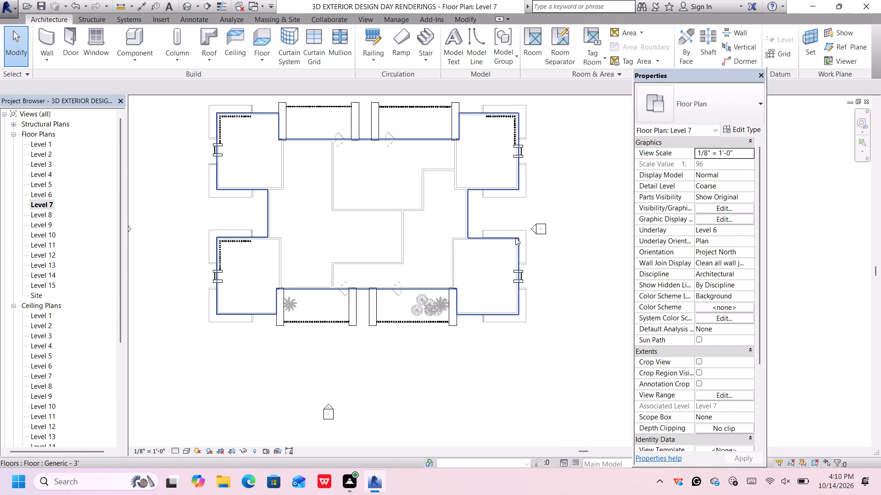
middle_click_drag(550, 260, 566, 283)
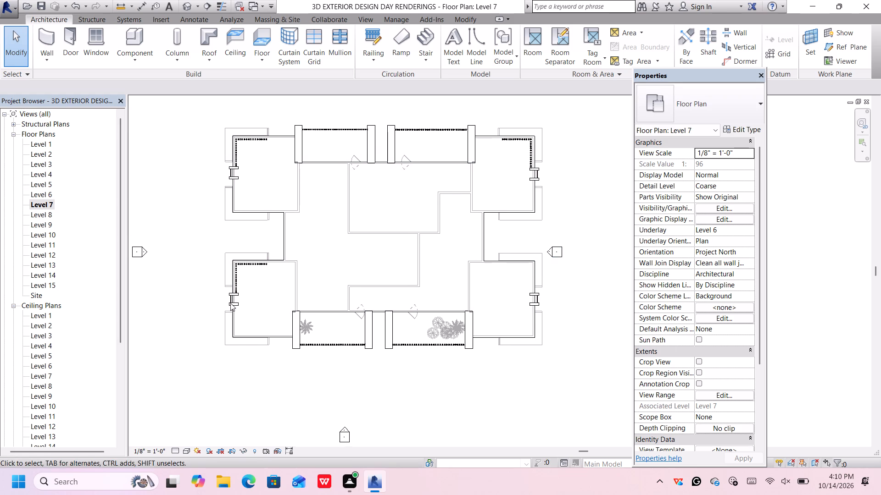
scroll(217, 288, "up", 2)
left_click(242, 278)
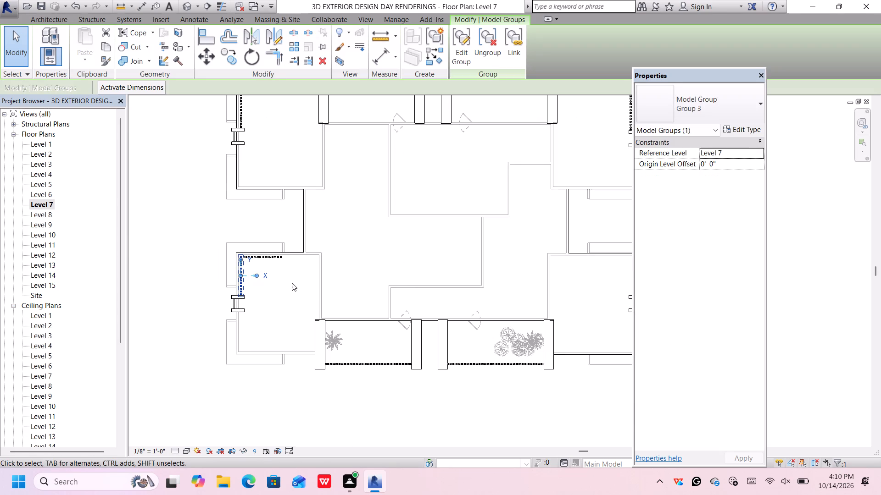
middle_click_drag(292, 283, 249, 273)
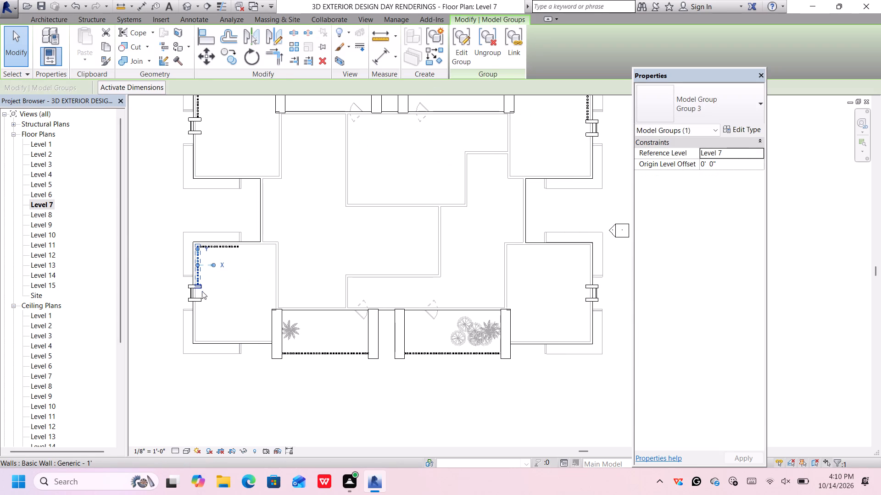
scroll(201, 291, "up", 5)
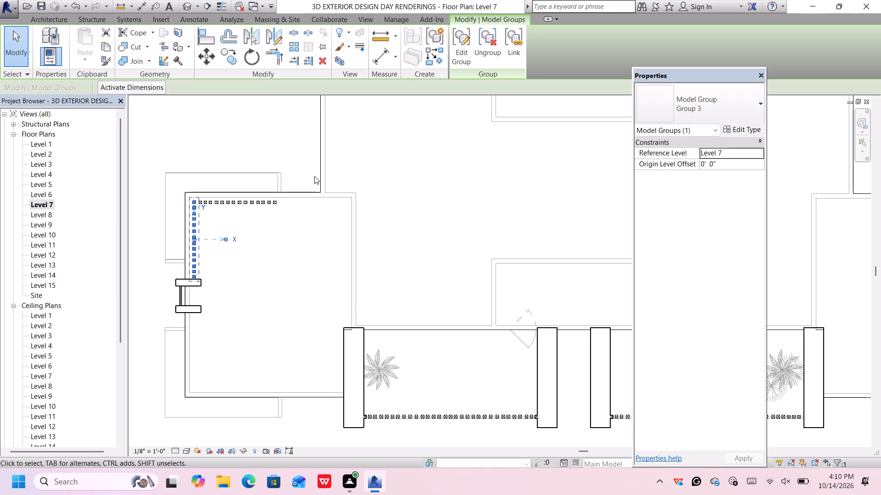
left_click(223, 55)
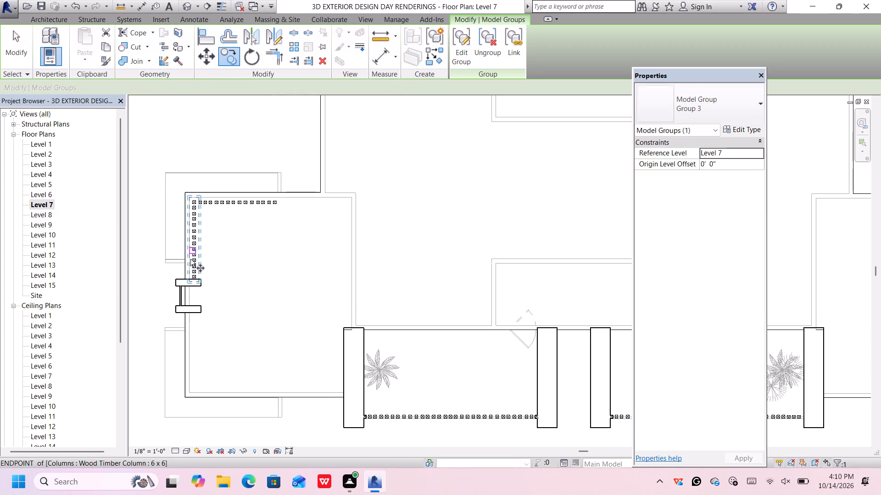
scroll(188, 279, "up", 4)
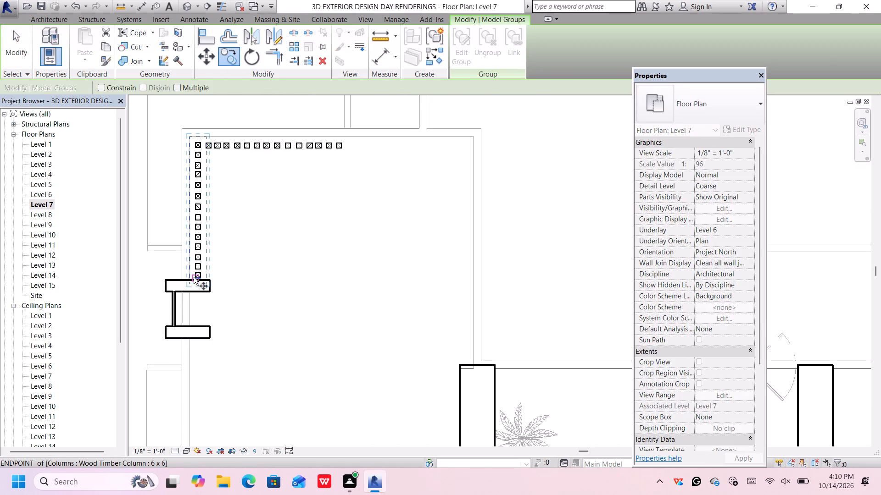
left_click(194, 277)
scroll(282, 268, "down", 9)
scroll(319, 261, "down", 4)
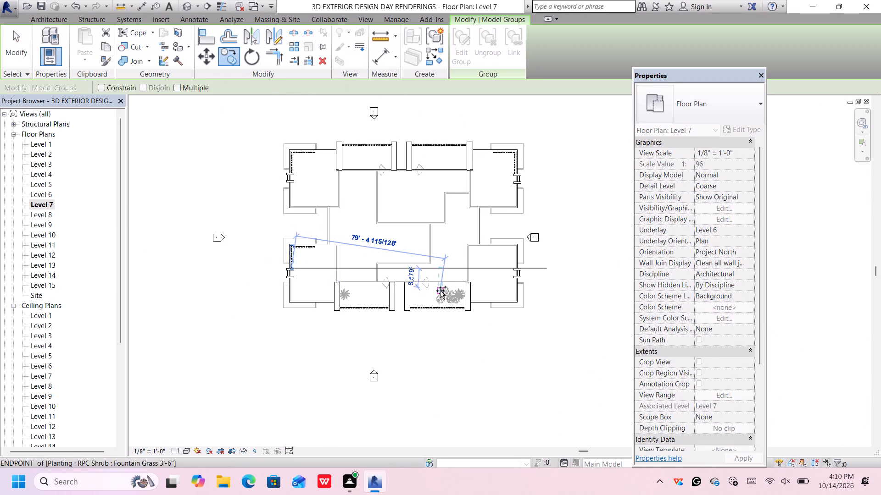
middle_click_drag(440, 291, 251, 291)
scroll(358, 272, "up", 5)
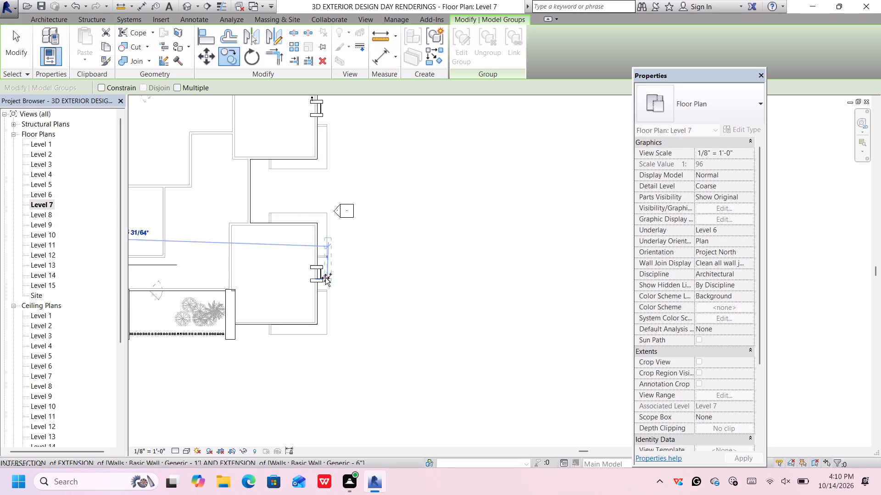
scroll(308, 256, "up", 8)
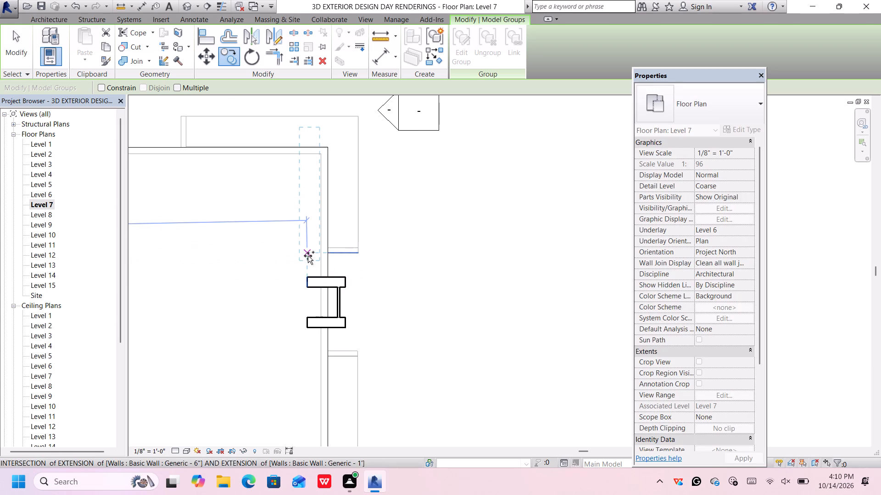
scroll(308, 257, "down", 1)
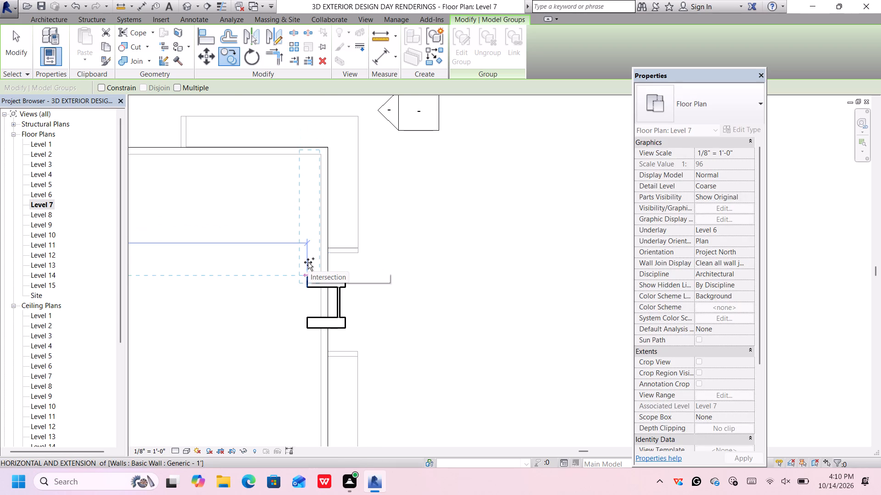
left_click(308, 262)
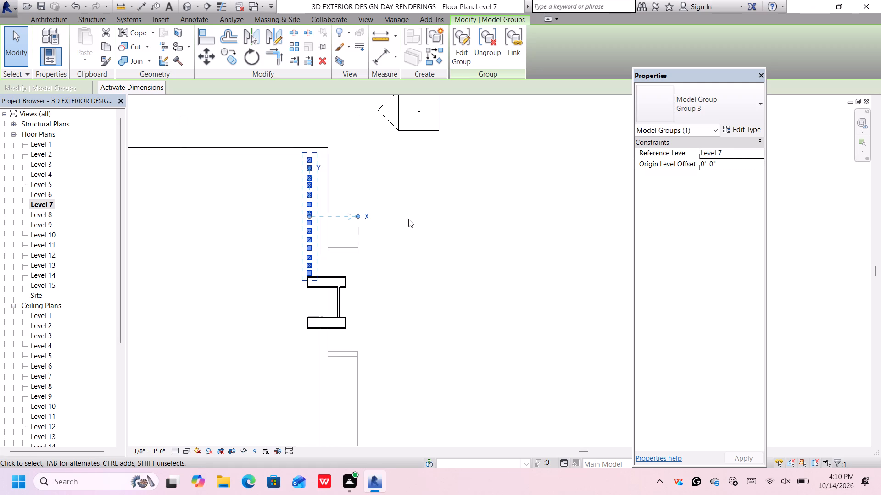
Nudge the lower-right block's copied vertical column row outward, closer to the inside of the outer wall.
key("Right")
key("Right")
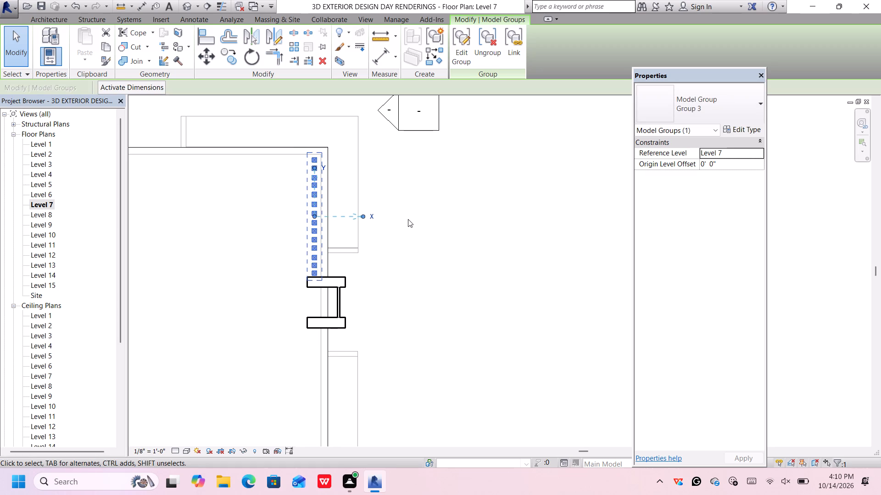
Nudge the lower-right block's vertical timber column row slightly back inward, away from the outer wall.
key("Left")
scroll(306, 244, "up", 5)
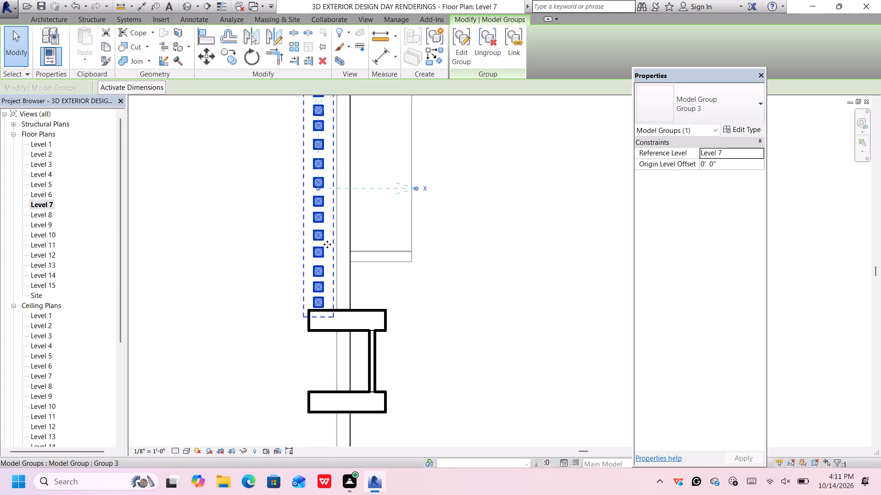
scroll(343, 240, "down", 5)
scroll(397, 208, "down", 4)
scroll(451, 185, "down", 3)
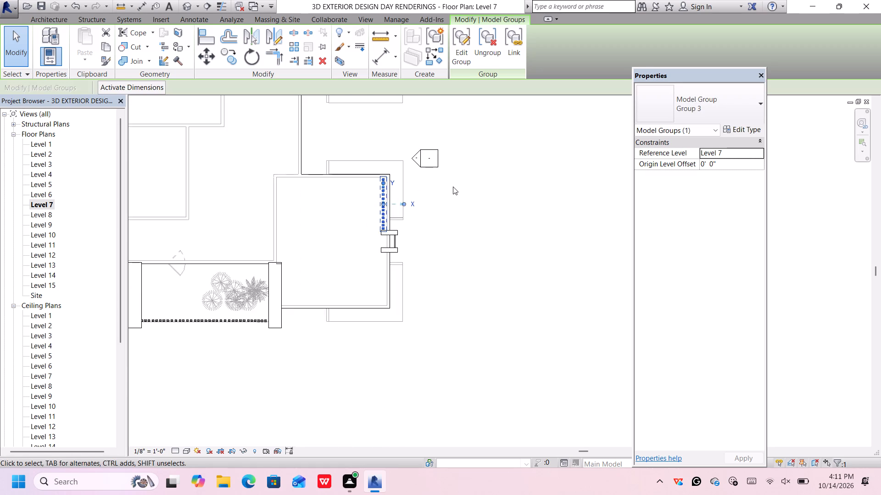
middle_click_drag(456, 193, 546, 338)
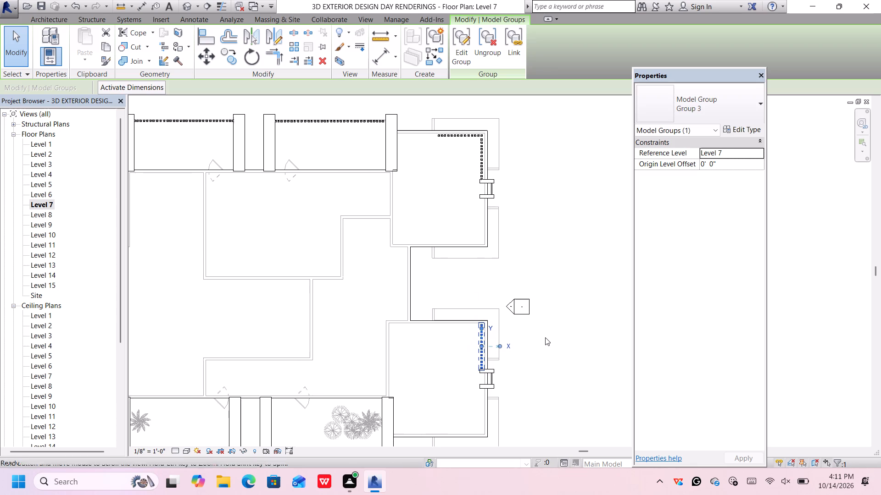
scroll(541, 334, "down", 2)
left_click(540, 334)
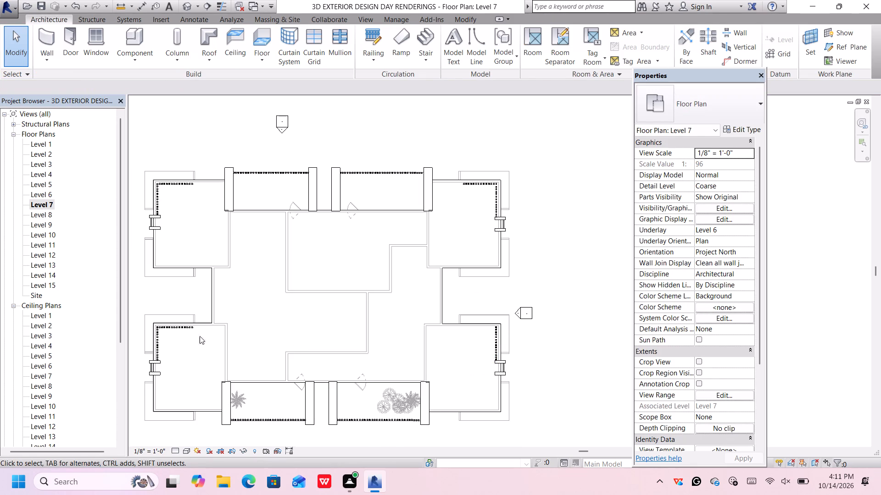
Copy the lower-left block's horizontal timber column row across to the lower-right block, level with the top of its vertical row.
scroll(198, 334, "up", 1)
left_click(180, 325)
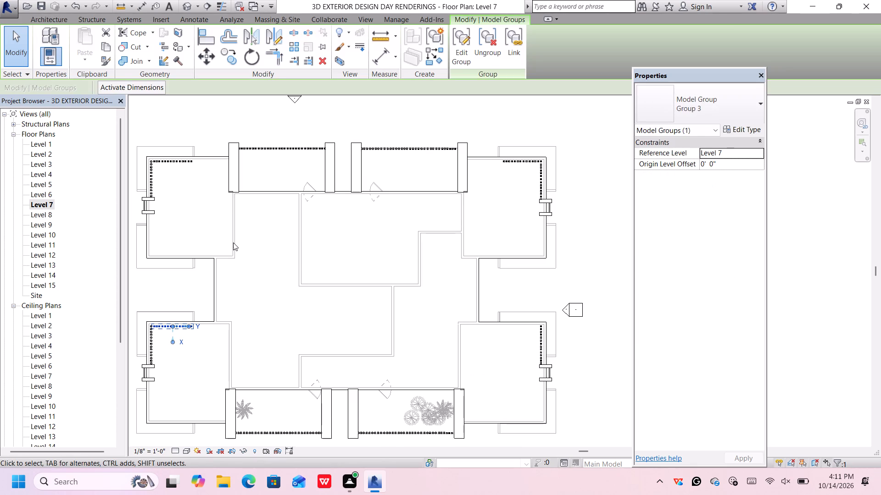
left_click(232, 55)
scroll(192, 314, "up", 7)
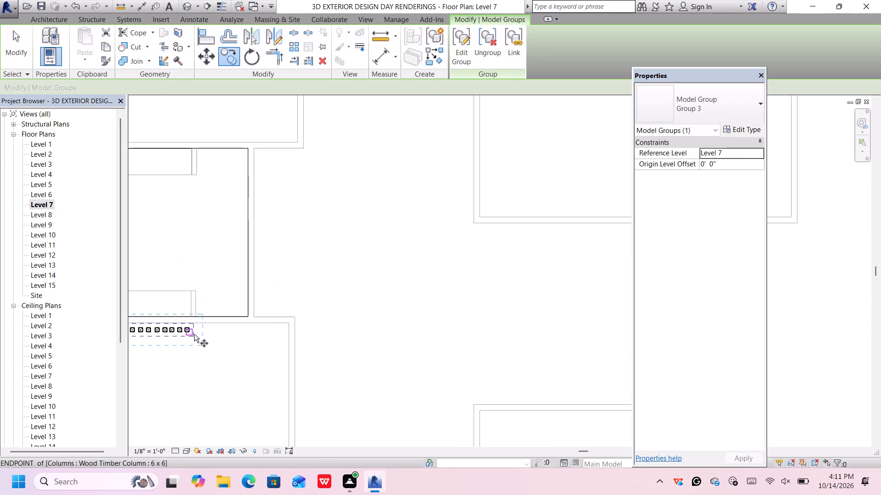
scroll(194, 334, "up", 1)
left_click(189, 332)
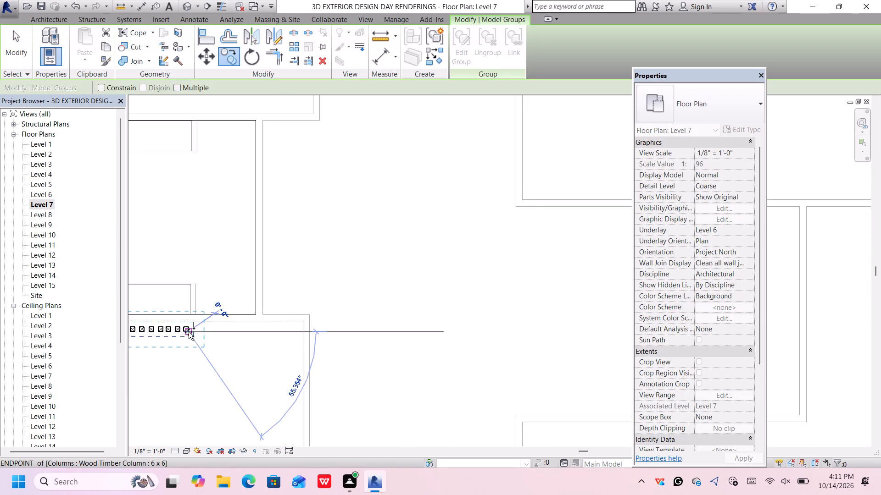
scroll(350, 338, "down", 8)
scroll(413, 325, "down", 5)
middle_click_drag(507, 346, 434, 337)
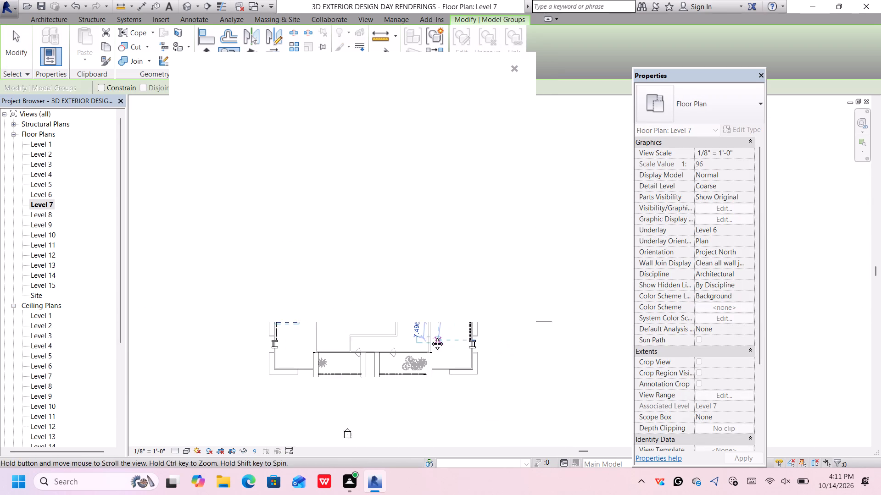
left_click(513, 67)
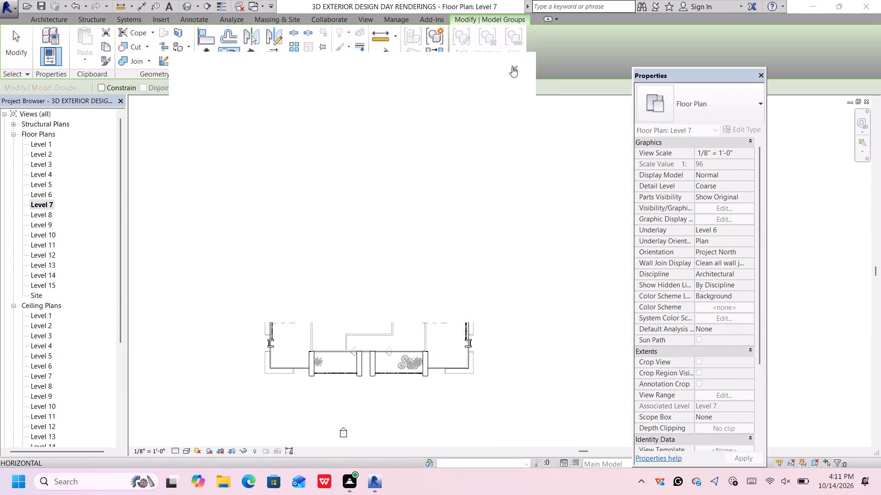
scroll(459, 346, "up", 13)
scroll(477, 281, "up", 1)
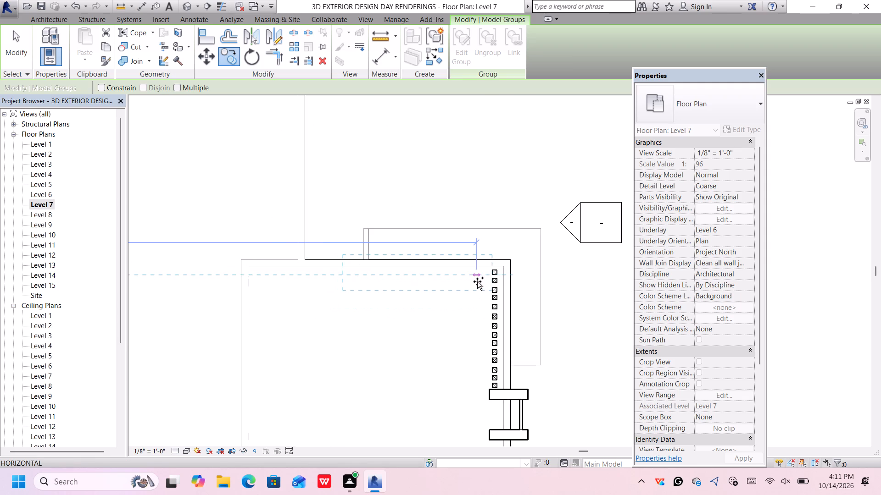
scroll(477, 281, "up", 3)
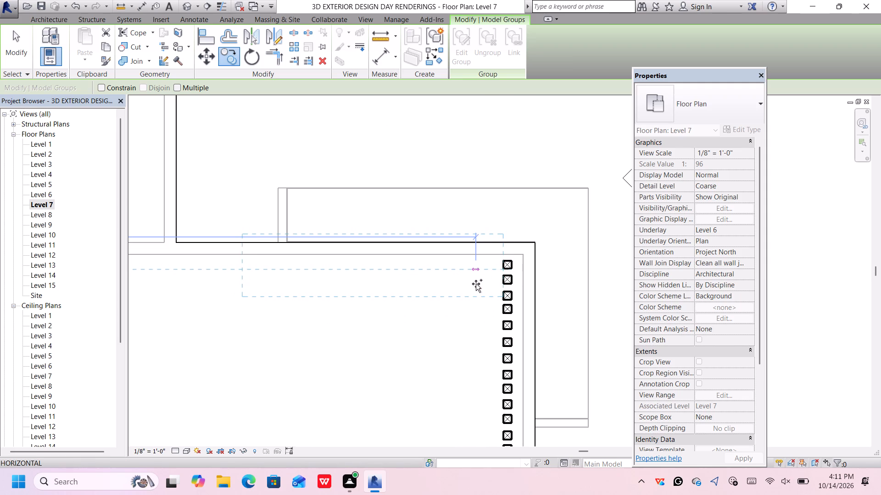
left_click(476, 284)
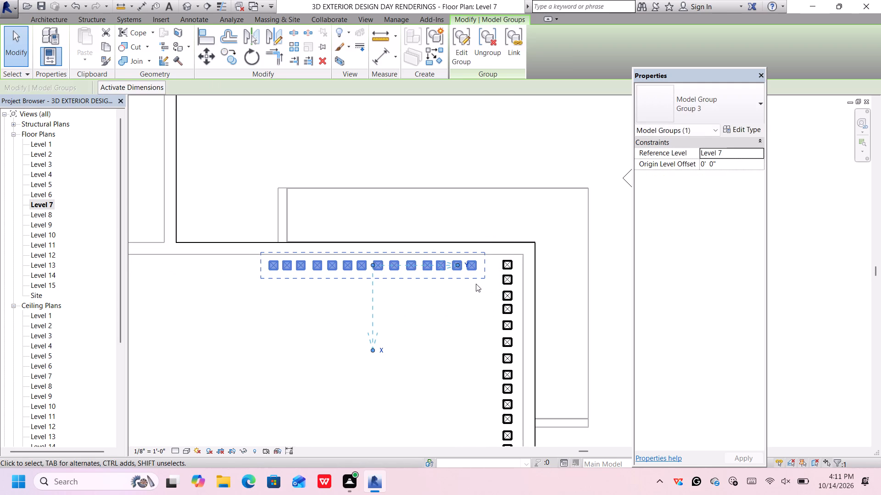
Nudge the copied horizontal row outward until its last column sits beside the top column of the lower-right block's vertical row.
key("Right")
key("Right")
key("Right")
key("Right")
key("Right")
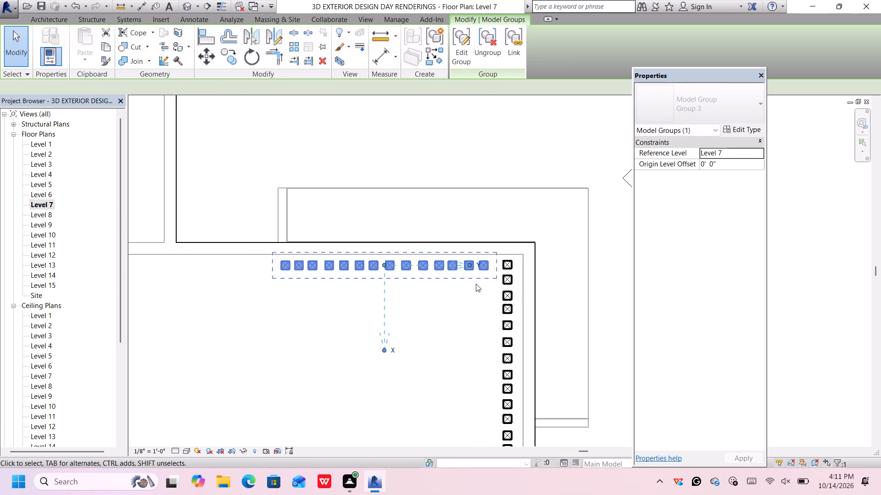
key("Right")
key("Right")
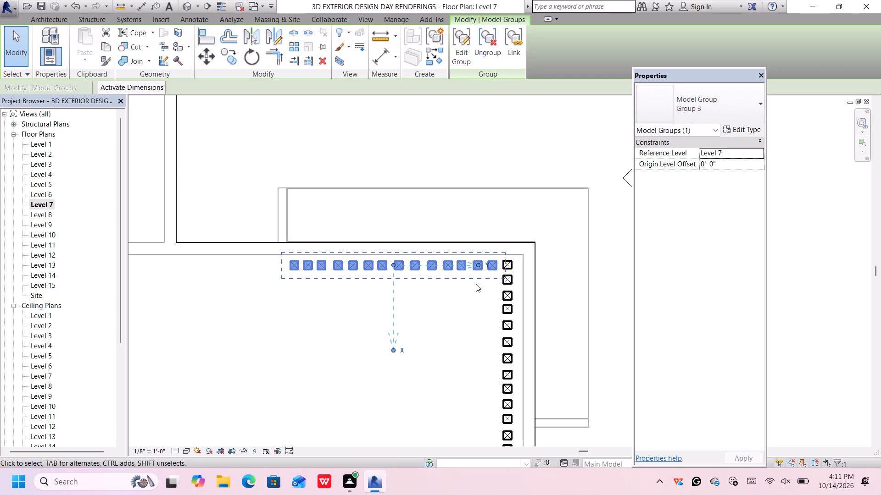
left_click(583, 161)
Examine the column screens at all four block corners in the Level 7 plan and from several corners in 3D.
scroll(529, 202, "down", 6)
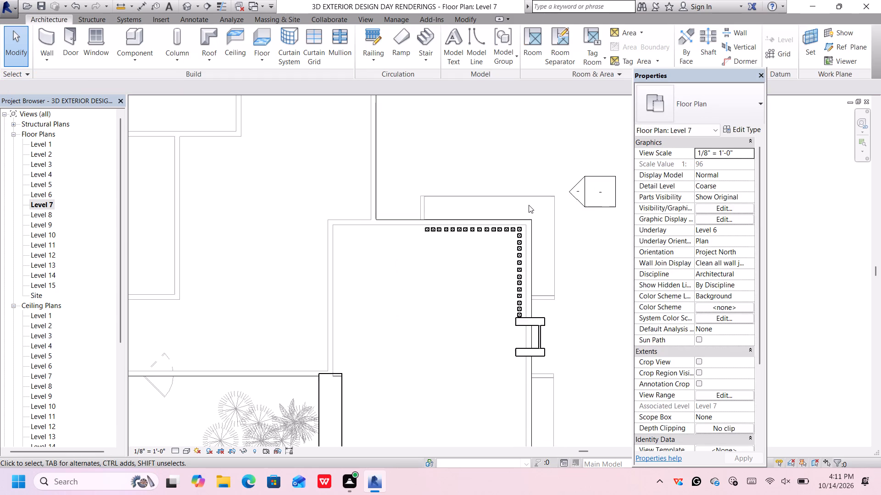
scroll(528, 205, "down", 5)
scroll(562, 237, "down", 3)
scroll(558, 220, "up", 1)
scroll(593, 174, "down", 2)
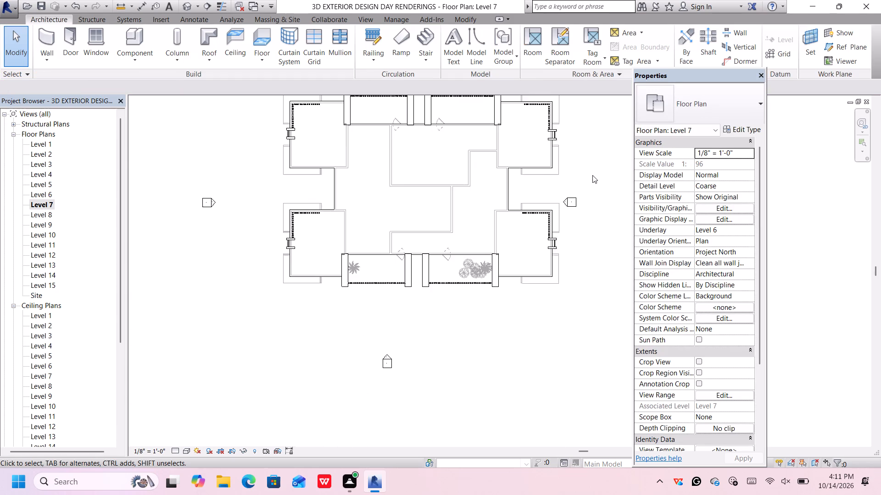
scroll(591, 168, "up", 1)
middle_click_drag(590, 182, 591, 293)
middle_click(591, 292)
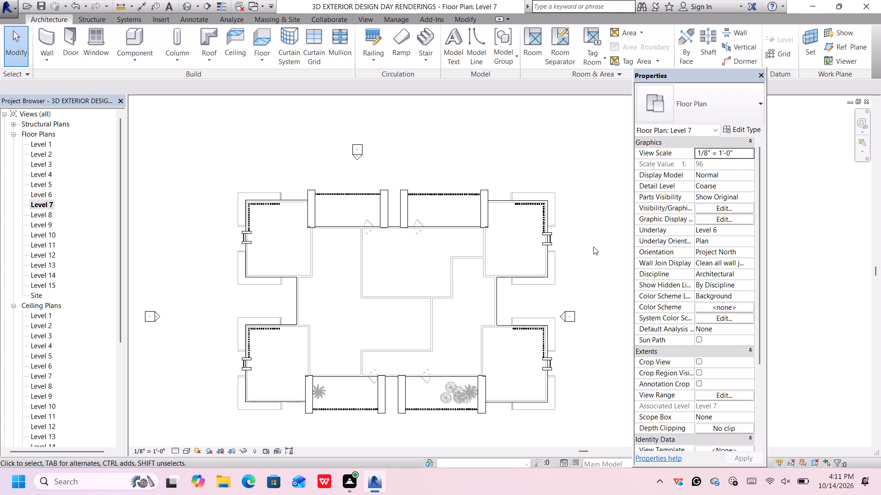
scroll(499, 410, "up", 2)
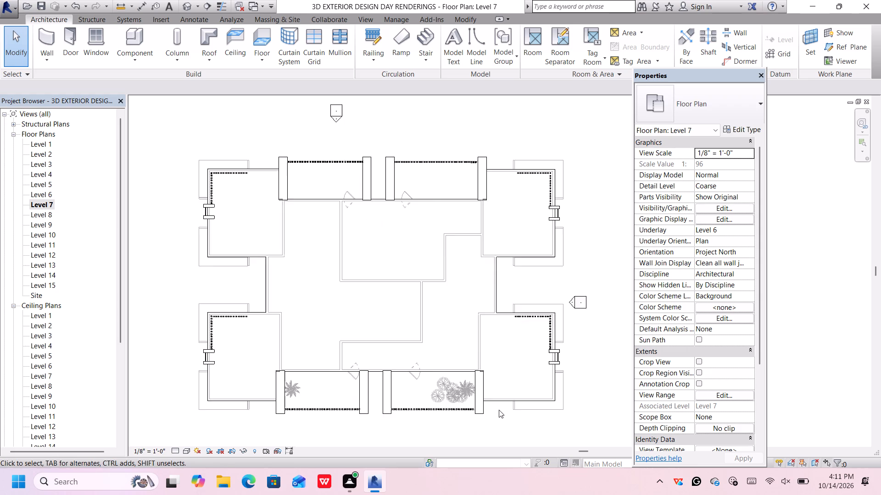
scroll(501, 407, "down", 3)
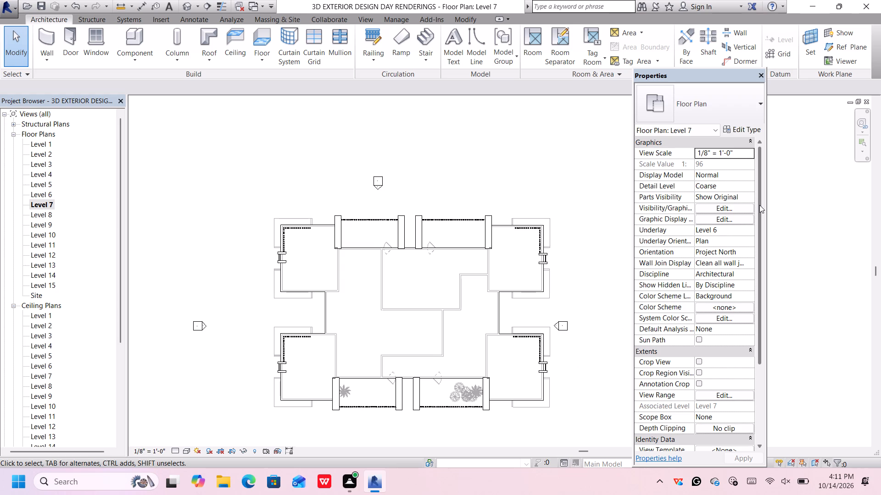
left_click(187, 0)
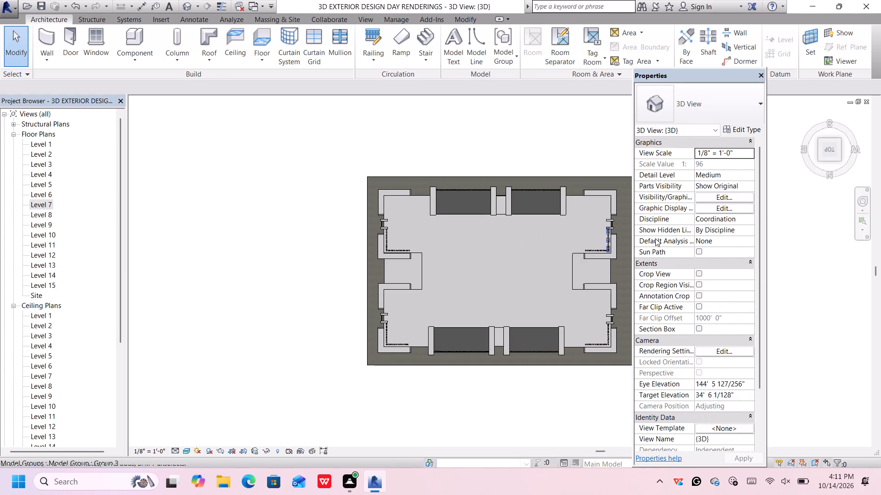
left_click(819, 158)
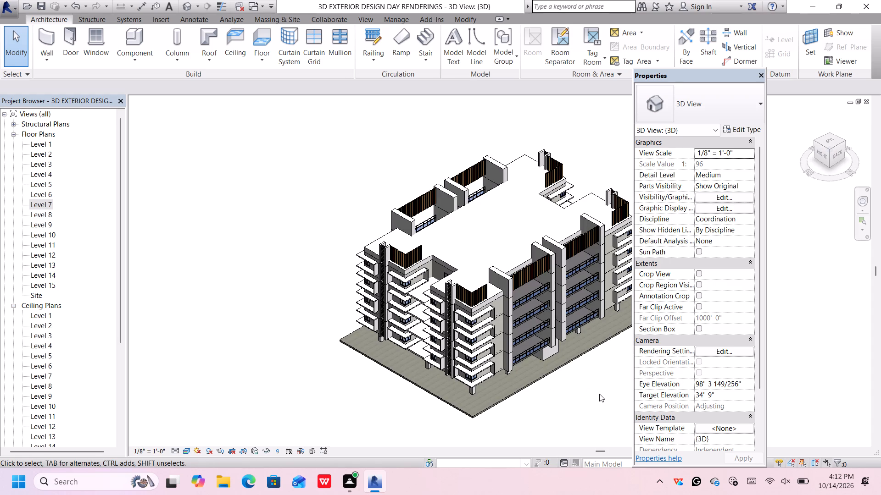
middle_click_drag(596, 389, 574, 387)
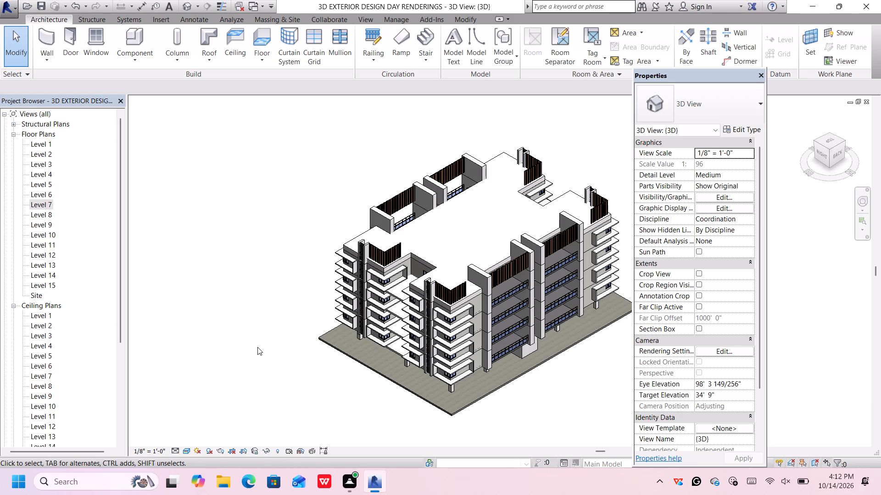
scroll(256, 335, "up", 3)
left_click(816, 142)
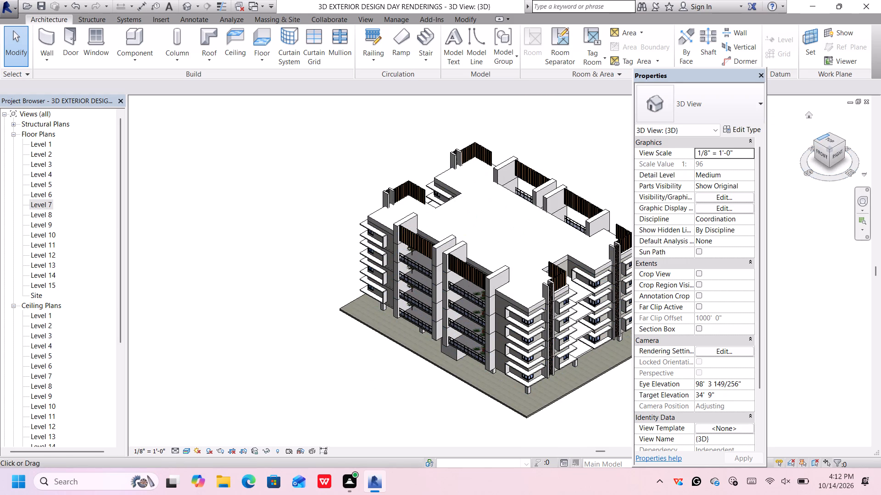
left_click(816, 142)
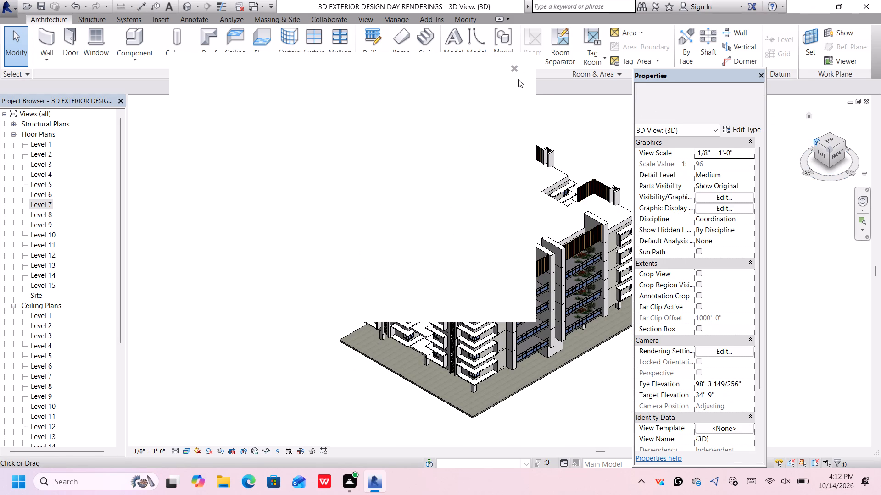
left_click(512, 68)
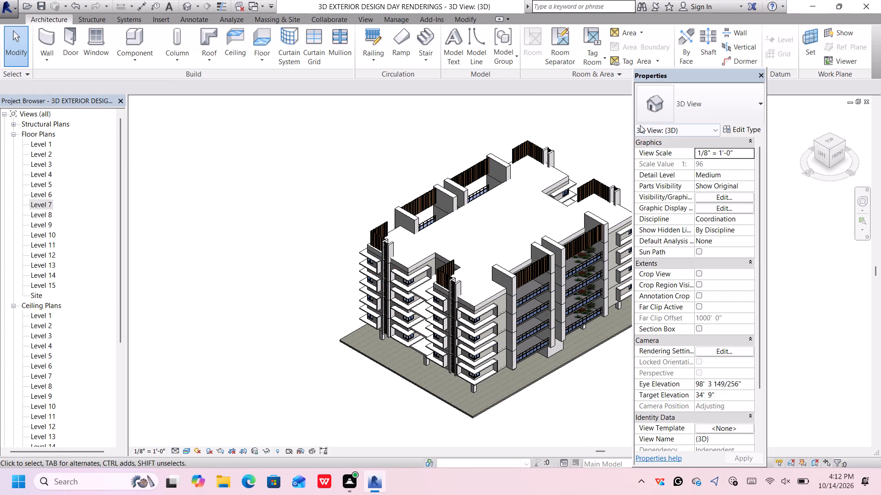
scroll(573, 308, "up", 4)
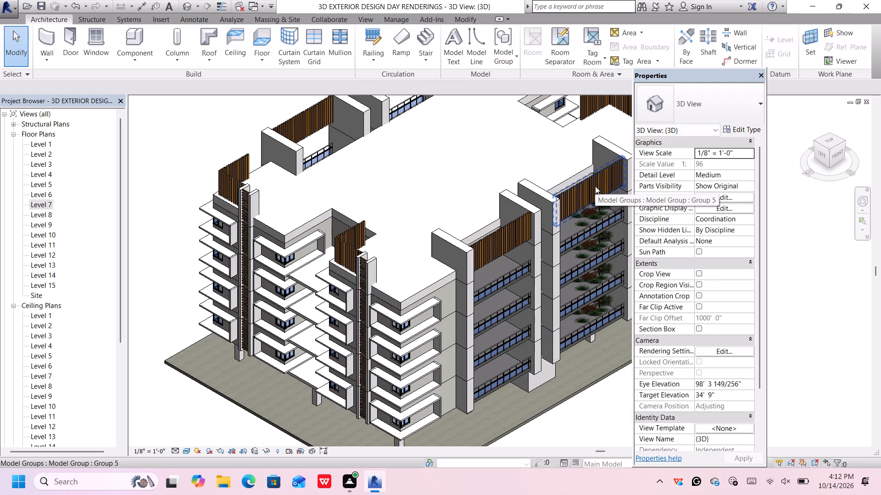
scroll(550, 207, "down", 9)
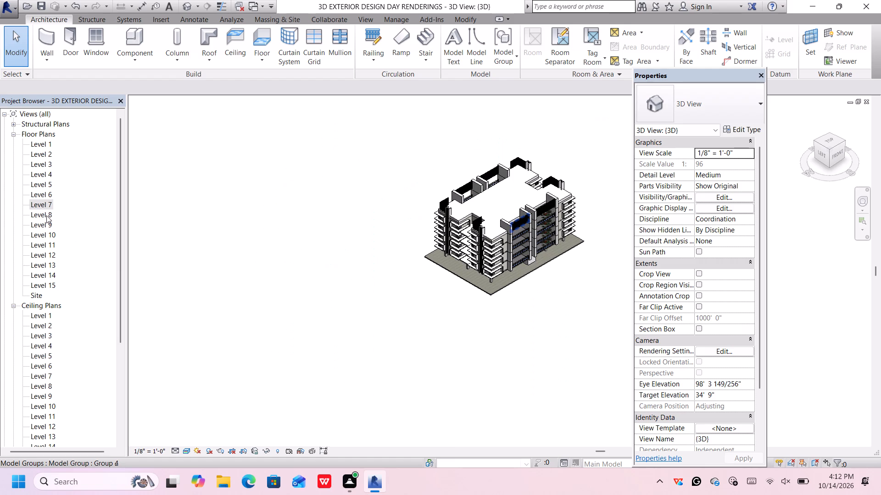
Start a new floor in the Level 8 plan using the Generic - 3' floor type.
double_click(46, 215)
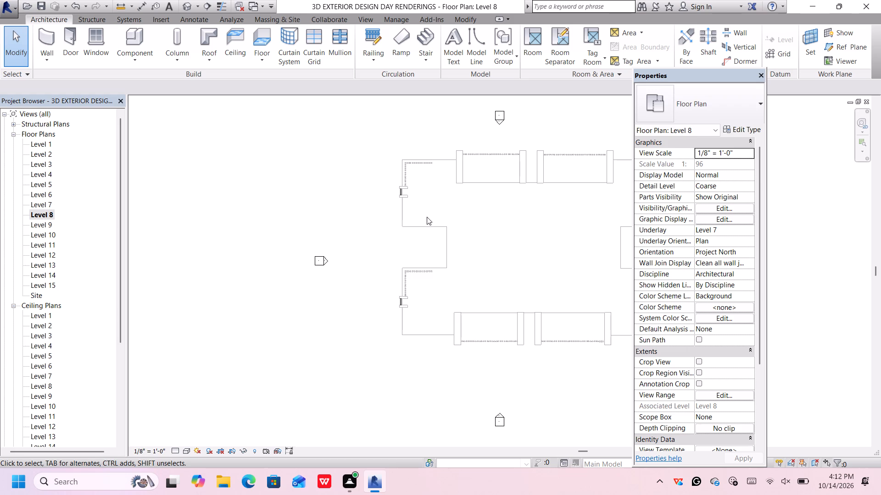
middle_click_drag(434, 211, 265, 251)
middle_click_drag(265, 251, 274, 246)
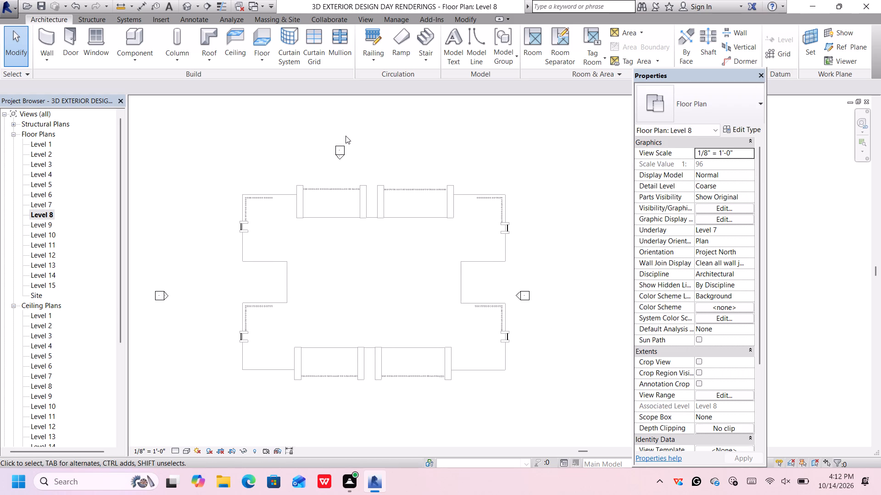
left_click(264, 31)
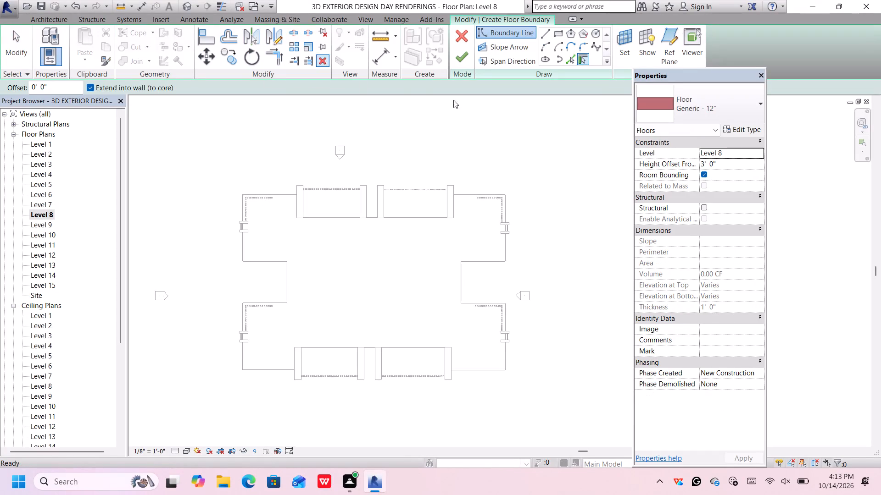
left_click(679, 113)
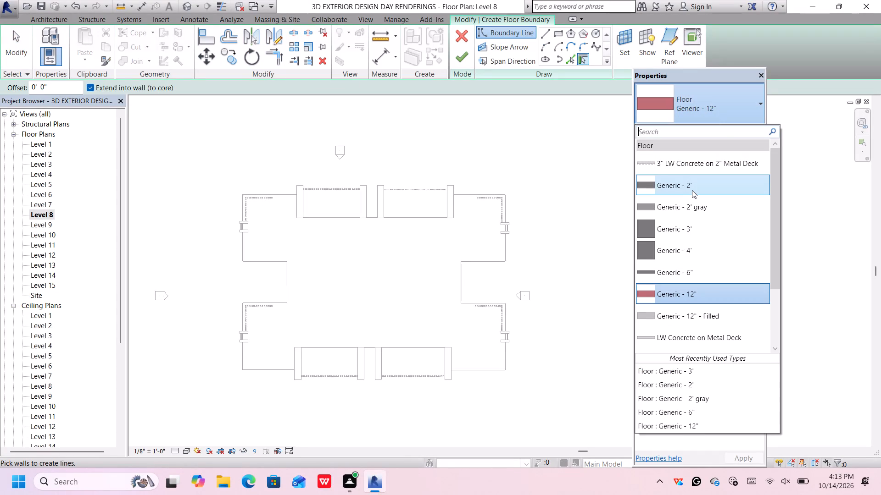
left_click(691, 188)
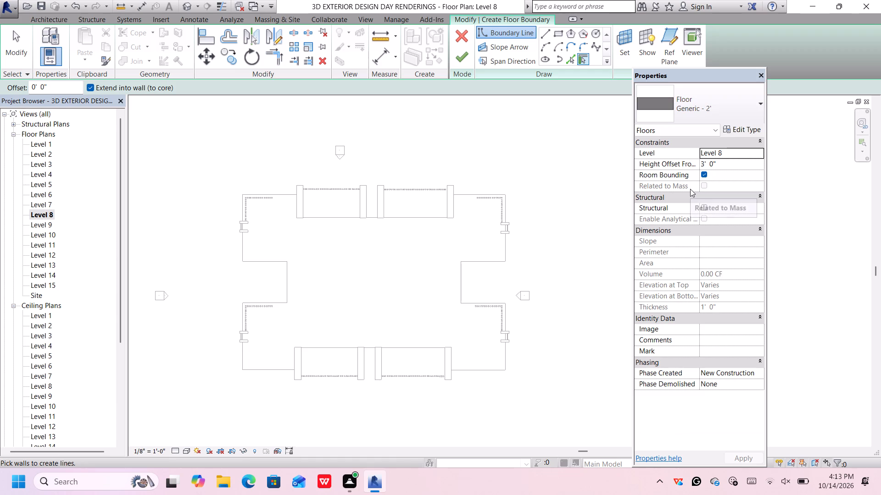
left_click(726, 102)
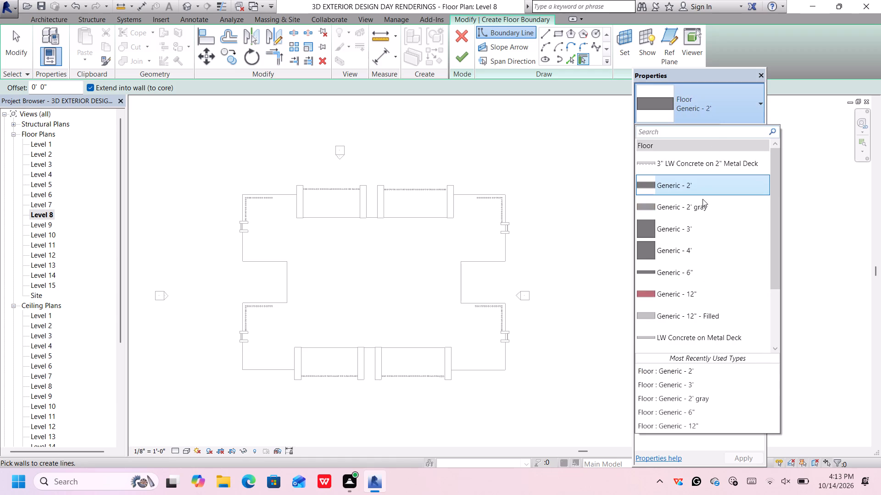
scroll(703, 230, "up", 2)
scroll(706, 219, "down", 1)
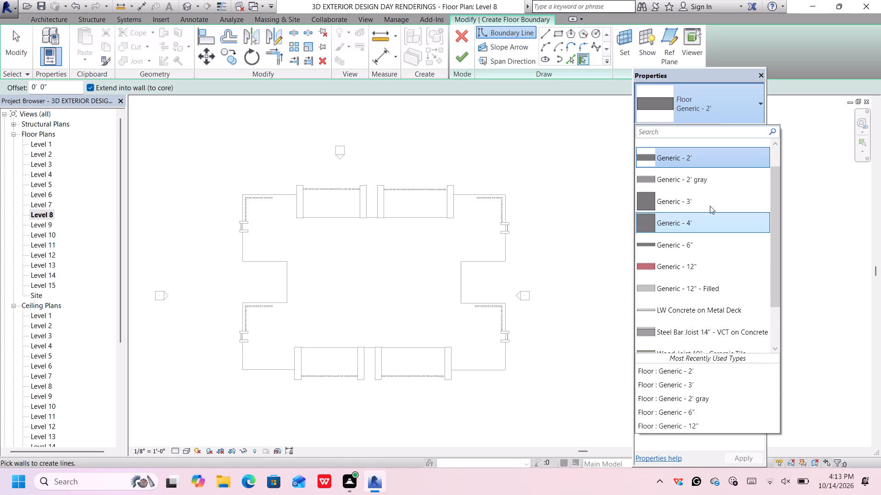
left_click(713, 200)
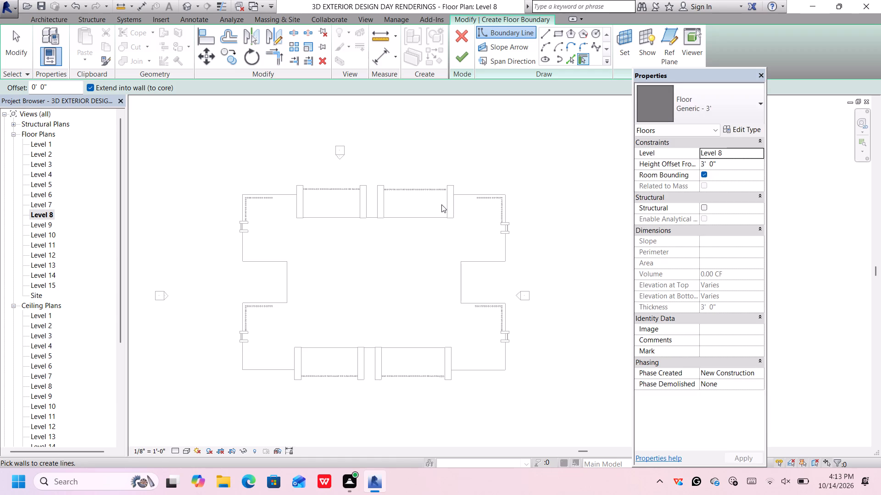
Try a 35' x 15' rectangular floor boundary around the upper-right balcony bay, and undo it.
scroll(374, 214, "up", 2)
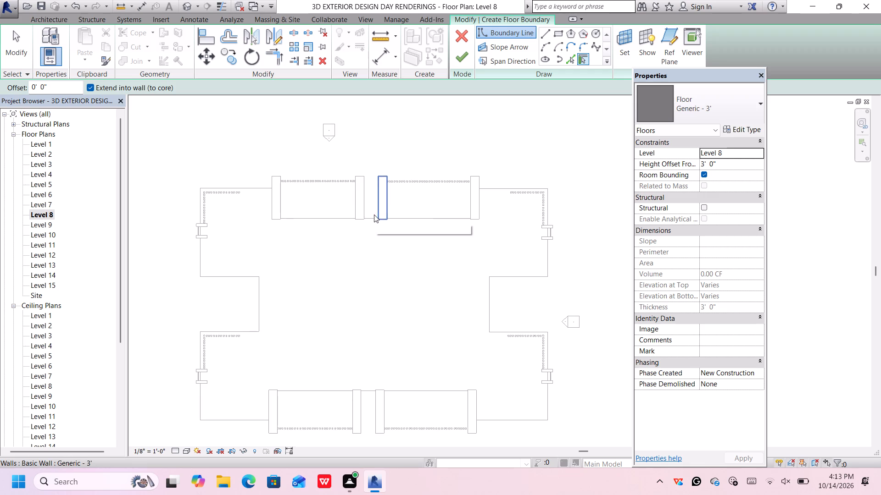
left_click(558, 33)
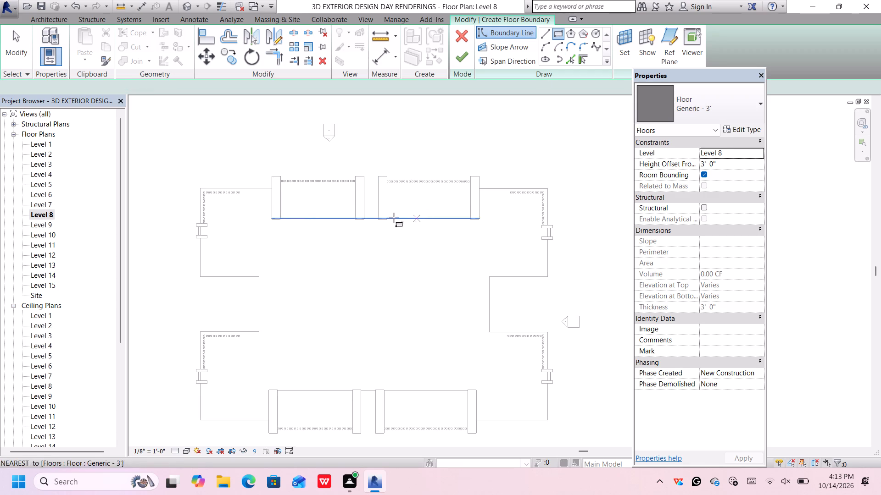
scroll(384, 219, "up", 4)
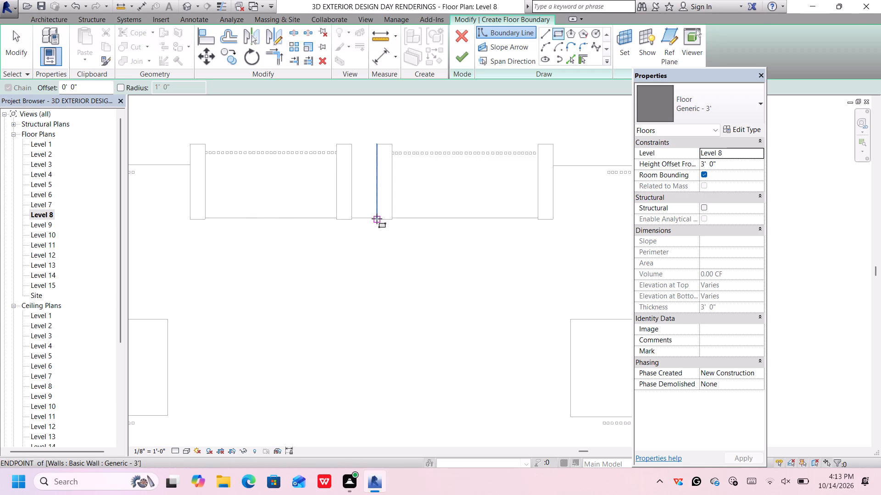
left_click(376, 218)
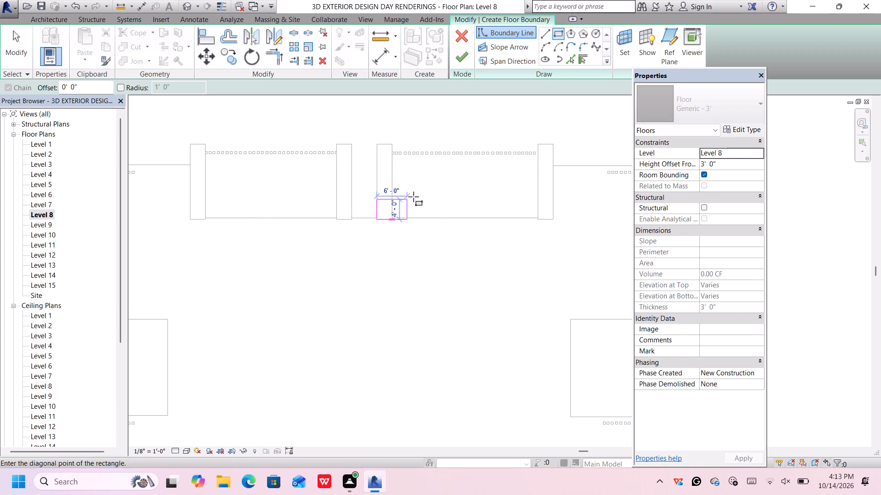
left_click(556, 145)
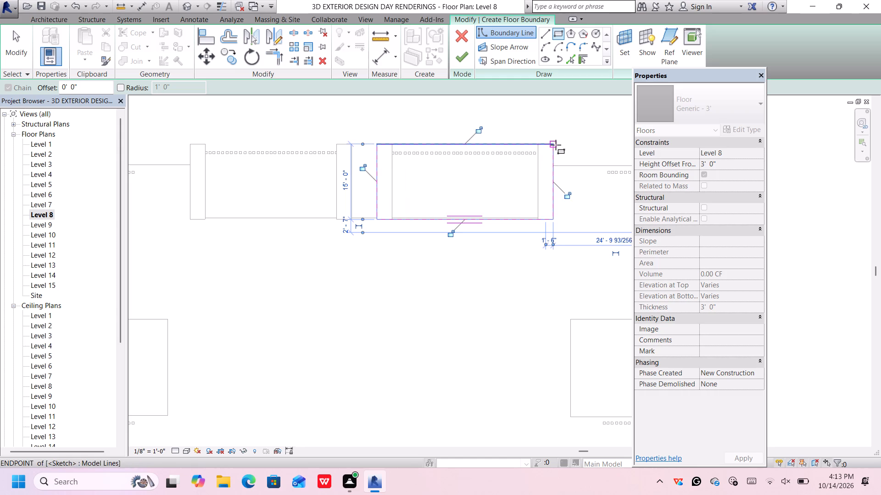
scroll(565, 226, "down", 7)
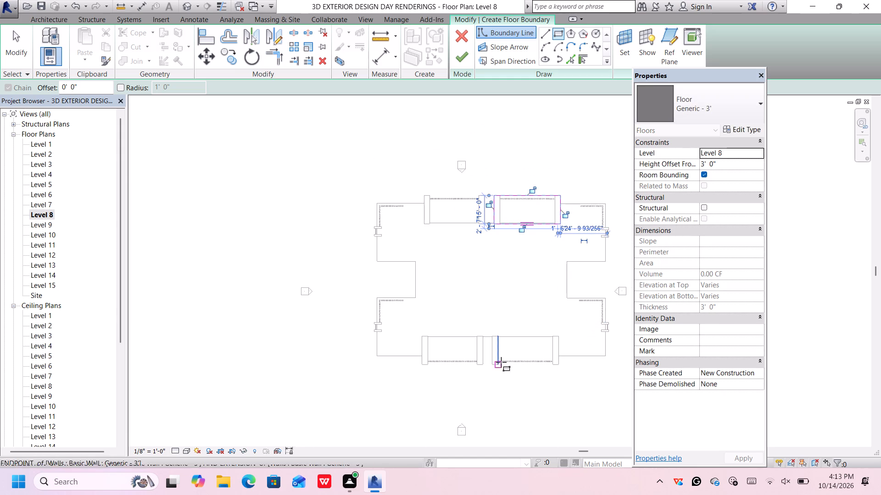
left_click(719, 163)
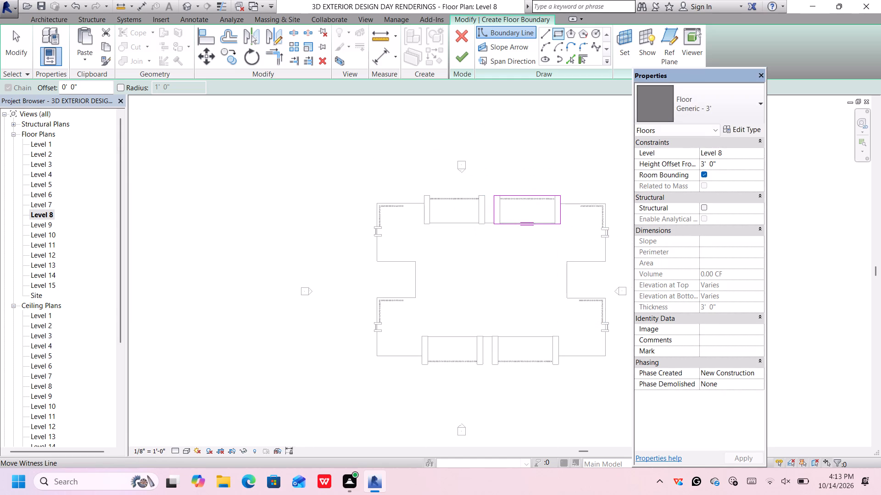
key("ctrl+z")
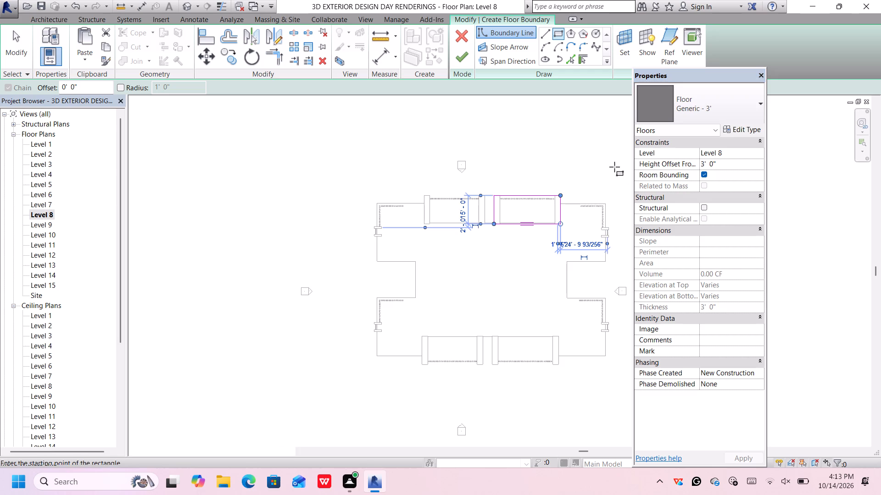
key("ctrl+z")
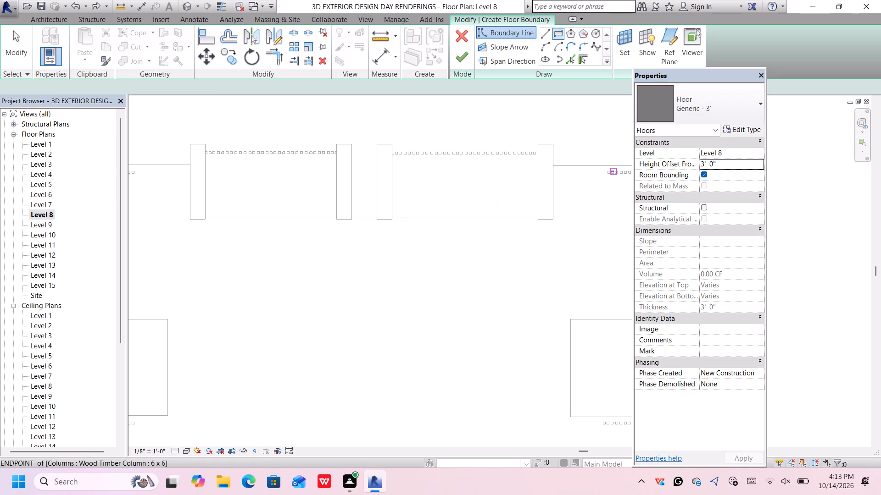
Set the new floor's height offset from Level 8 to 0.
left_click(719, 162)
key("BackSpace")
key("BackSpace")
key("BackSpace")
key("BackSpace")
key("BackSpace")
key("BackSpace")
key("BackSpace")
key("BackSpace")
key("BackSpace")
key("BackSpace")
key("BackSpace")
key("BackSpace")
key("BackSpace")
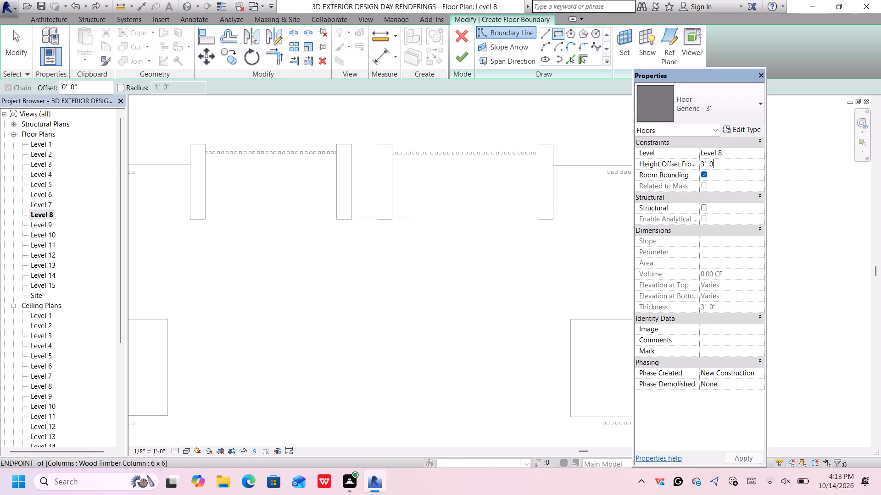
key("0")
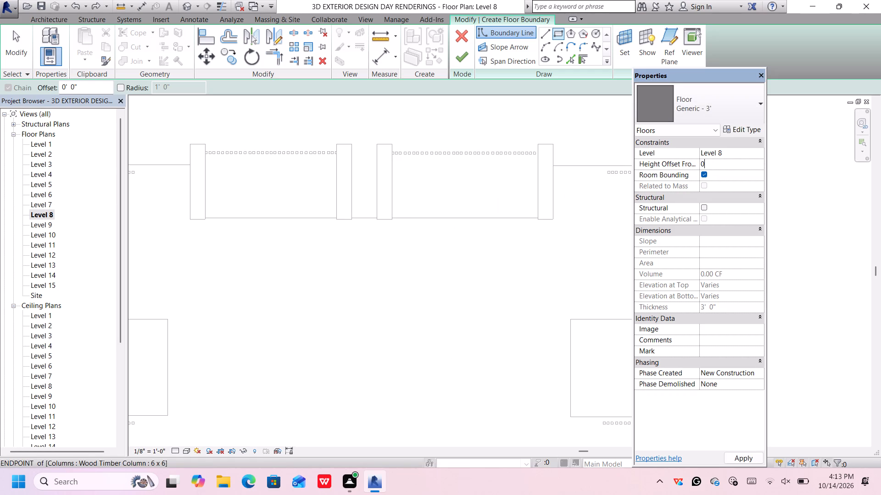
key("Return")
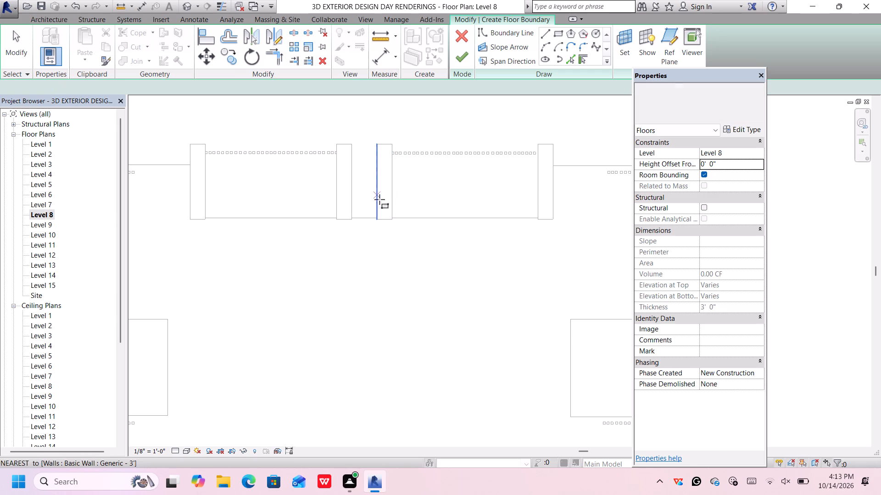
Sketch a 35' x 15' rectangular floor boundary around the outer edges of the upper-right balcony bay.
left_click(377, 218)
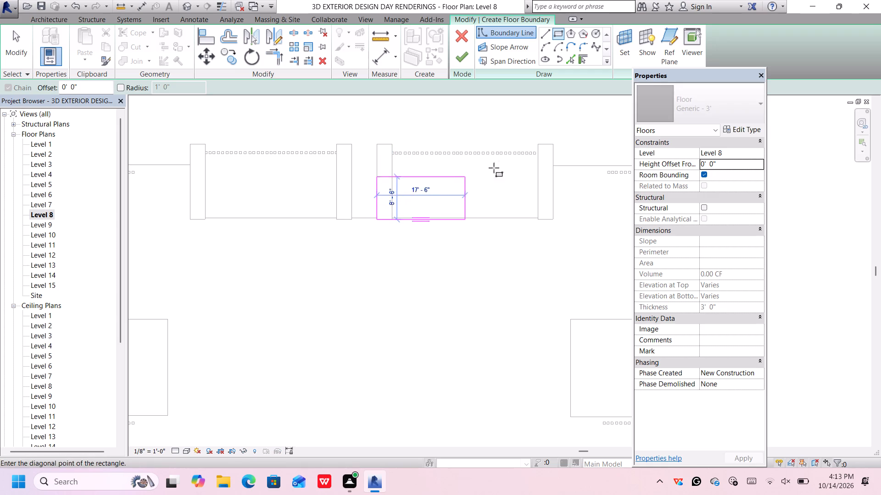
left_click(553, 144)
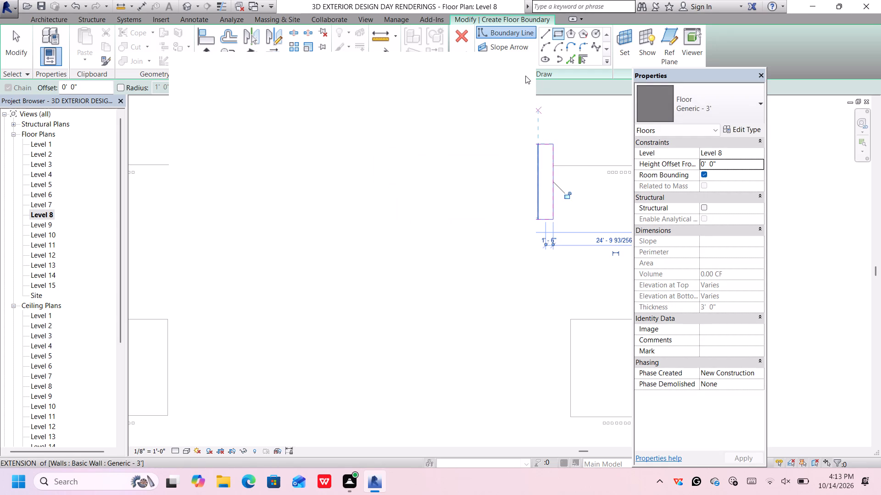
left_click(514, 67)
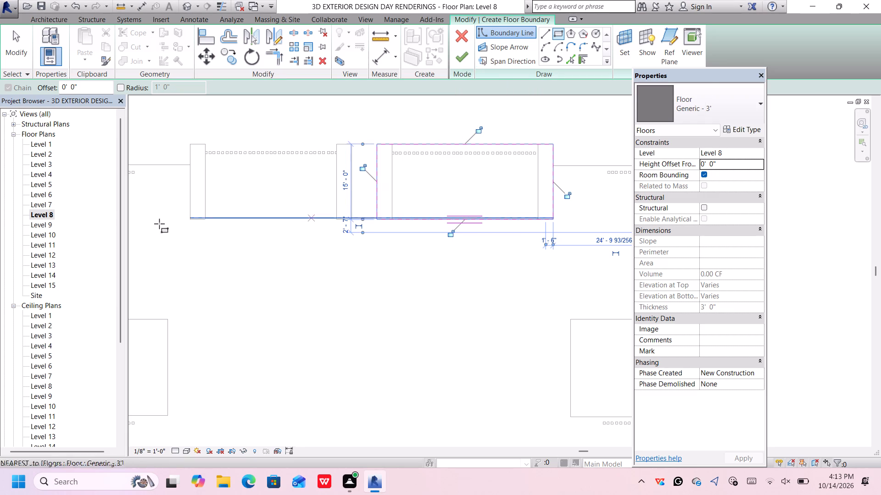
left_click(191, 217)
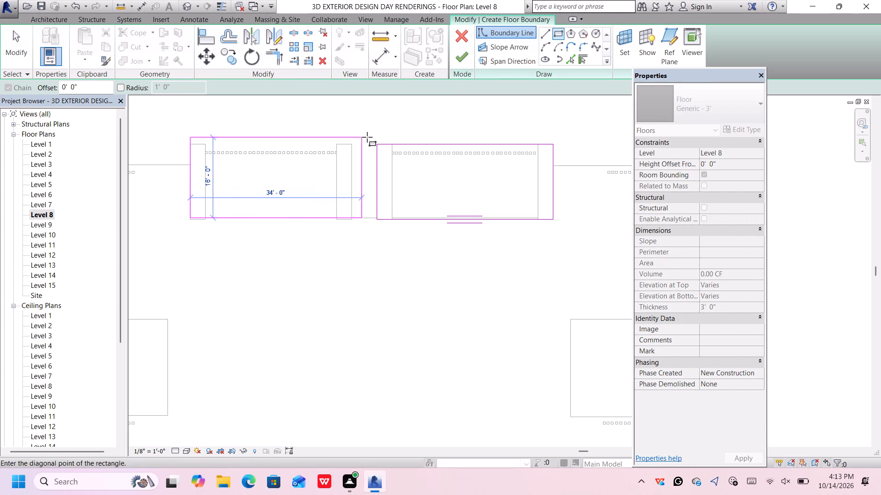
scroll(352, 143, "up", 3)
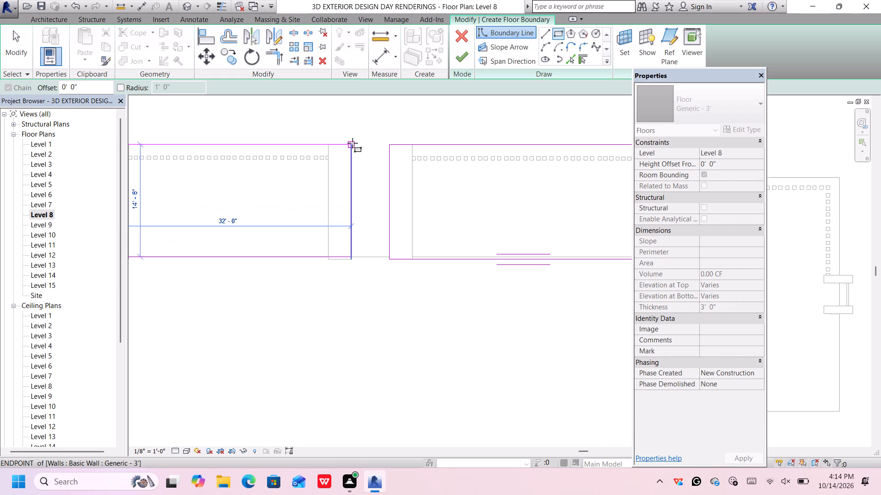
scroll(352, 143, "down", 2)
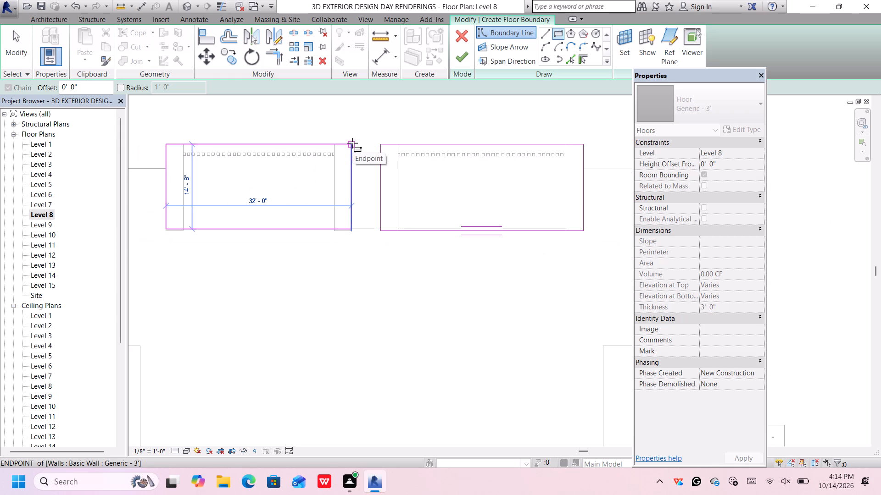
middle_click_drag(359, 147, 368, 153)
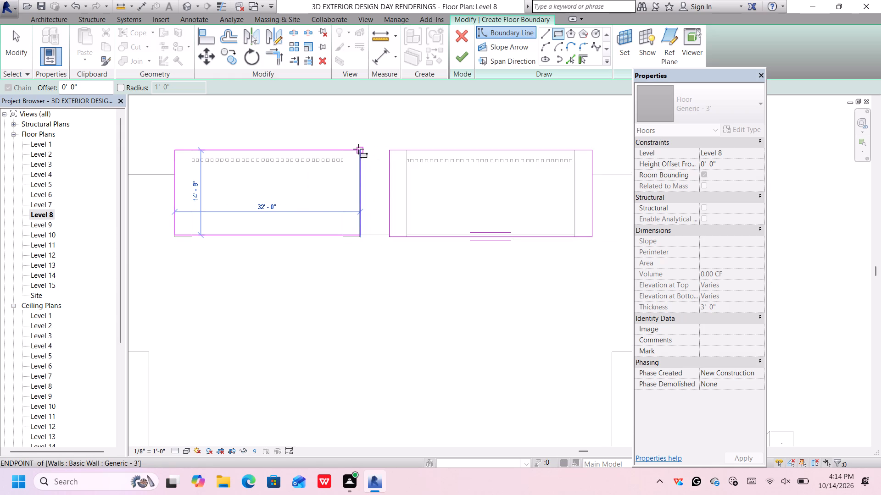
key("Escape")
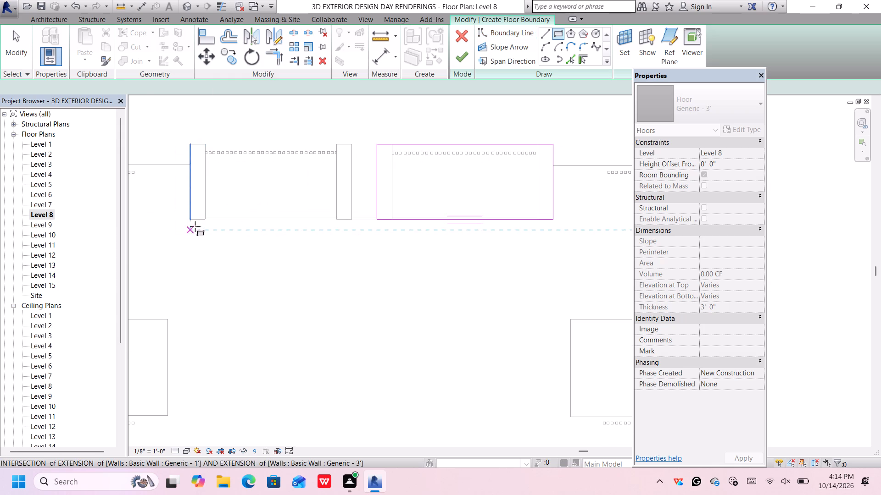
Sketch a 32' x 15' rectangular floor boundary around the upper-left balcony bay, starting from its side wall's inner-end corner.
scroll(191, 223, "up", 4)
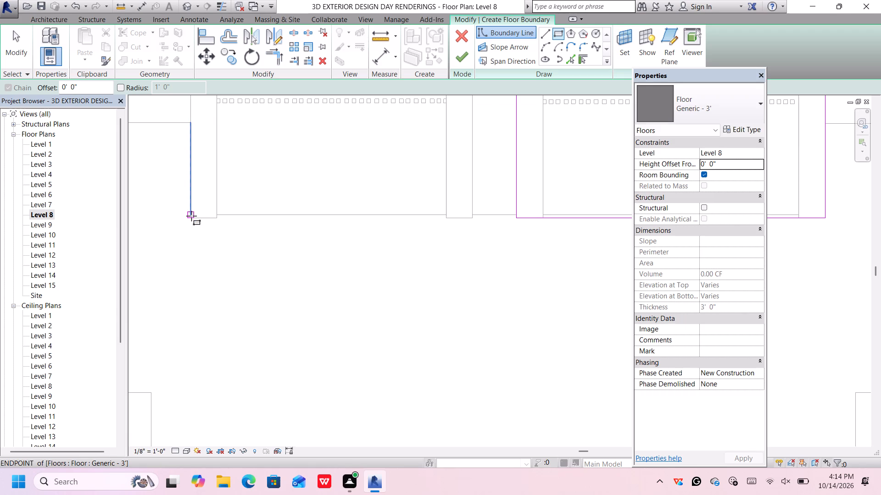
scroll(194, 217, "up", 5)
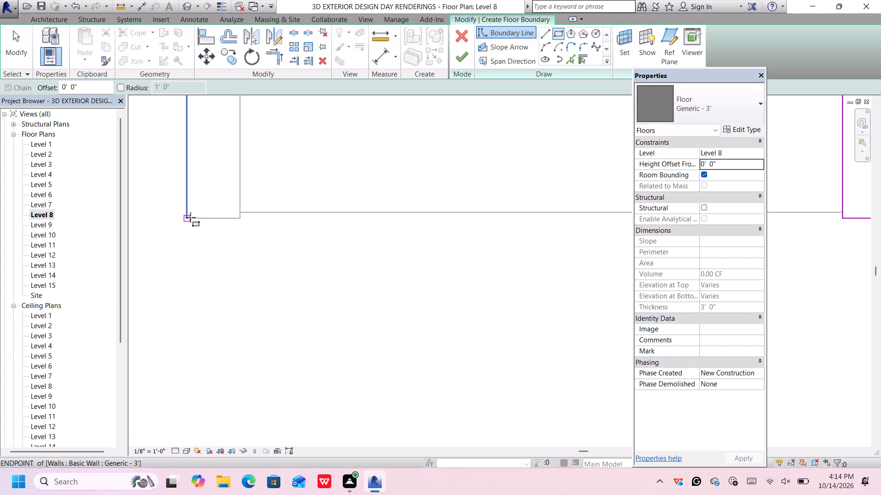
left_click(187, 217)
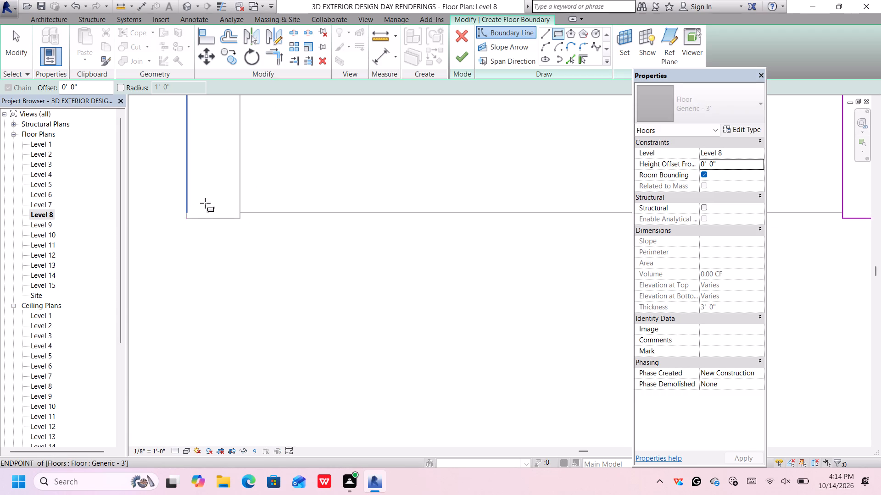
scroll(355, 147, "down", 4)
middle_click_drag(369, 135, 344, 198)
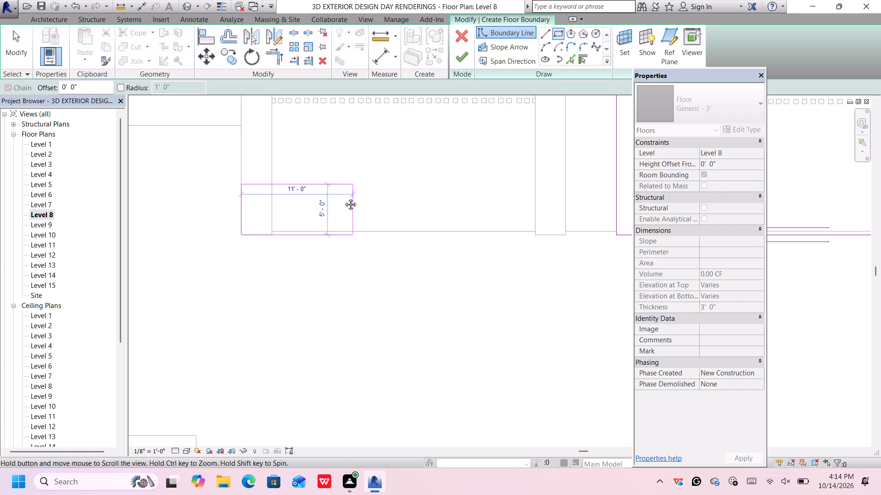
middle_click_drag(344, 198, 284, 299)
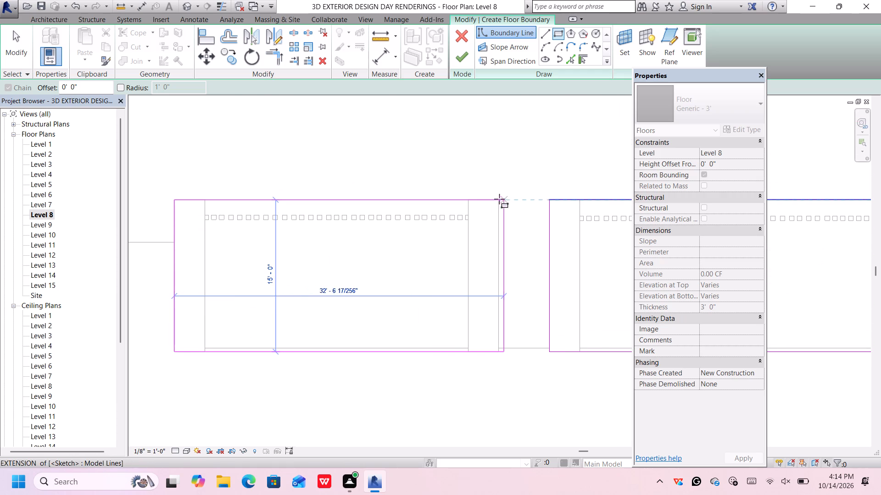
left_click(497, 199)
Sketch a 35' x 15' rectangular floor boundary around the outer edges of the lower-right balcony bay.
scroll(497, 199, "down", 13)
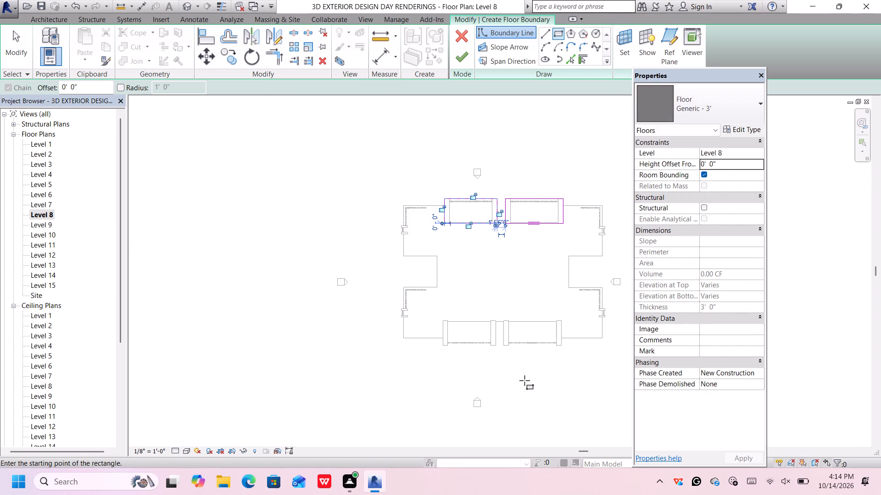
scroll(538, 355, "up", 2)
scroll(572, 311, "up", 6)
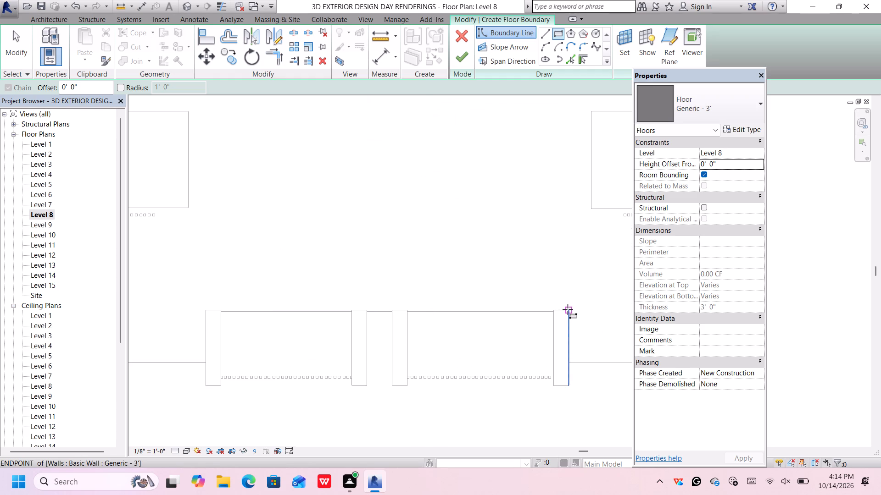
left_click(567, 309)
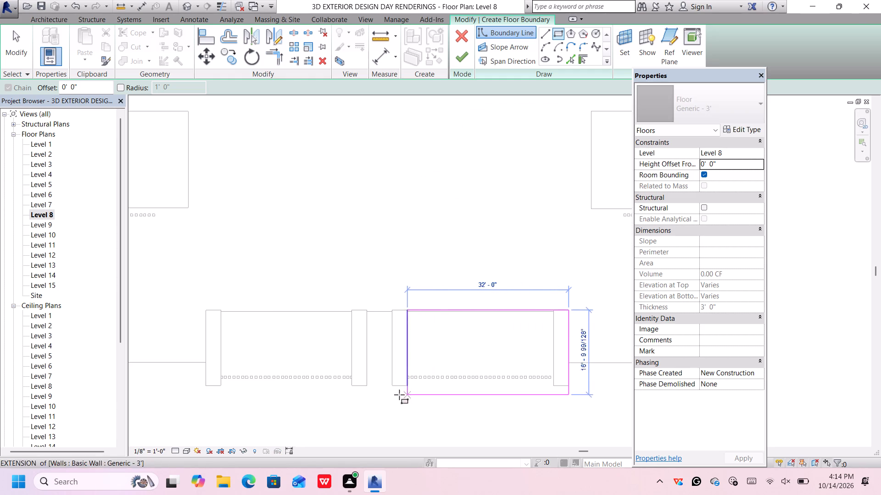
left_click(392, 386)
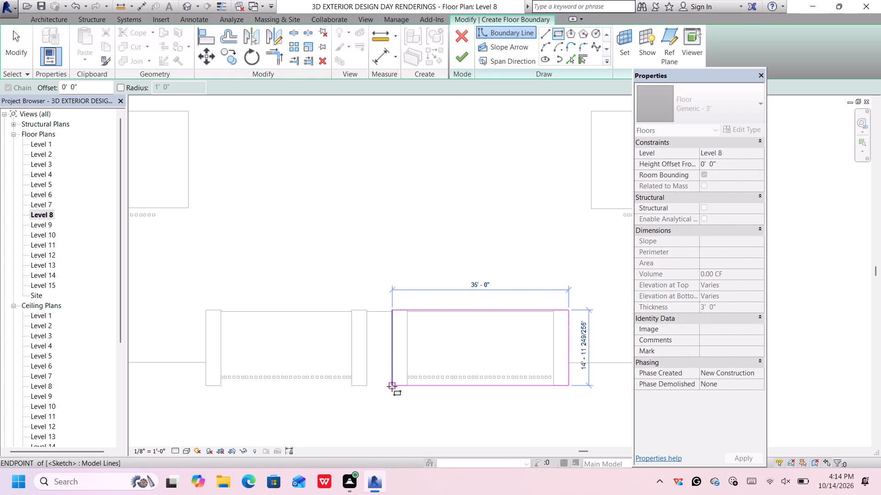
Sketch a 32' x 15' rectangular floor boundary around the lower-left balcony bay, starting from its side wall's inner-end corner.
scroll(367, 309, "up", 4)
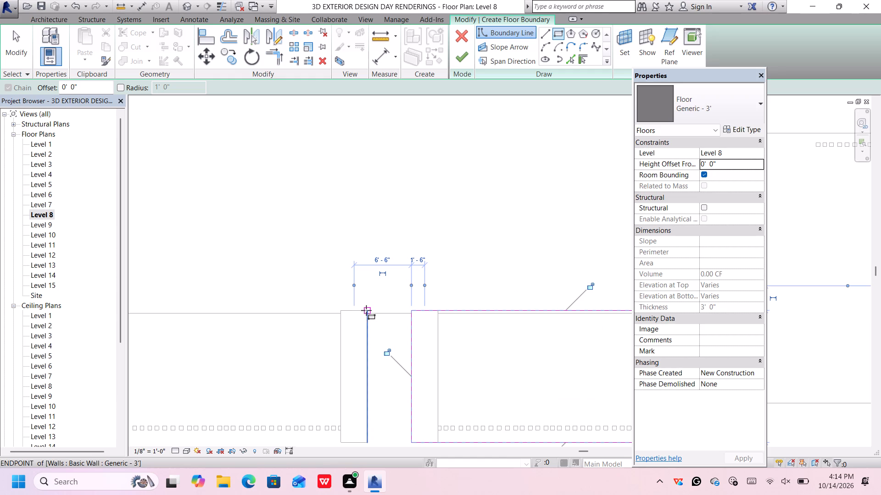
left_click(365, 310)
scroll(325, 333, "down", 3)
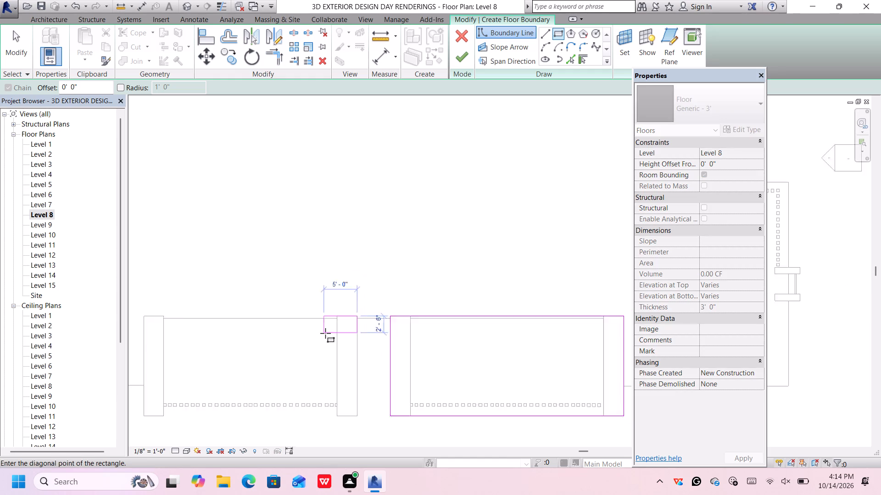
scroll(325, 333, "down", 4)
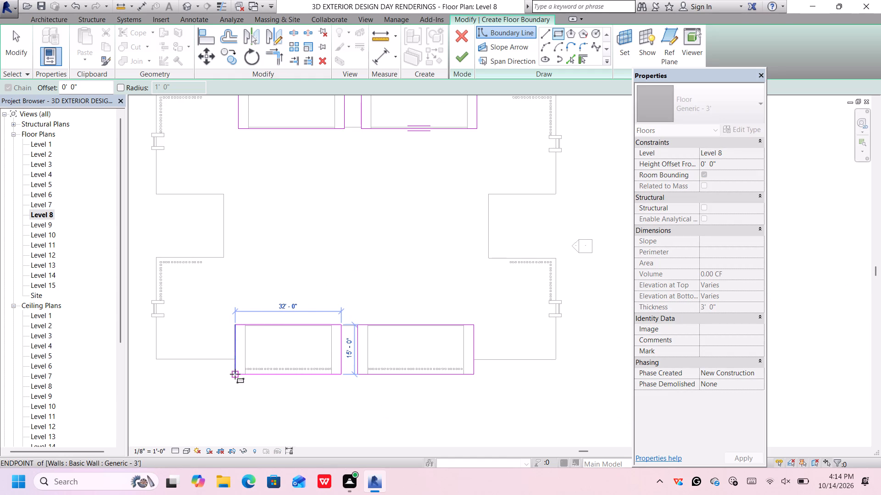
left_click(235, 374)
Finish the floor sketch to create the Generic - 3' slabs over the four balcony bays on Level 8.
scroll(345, 212, "down", 2)
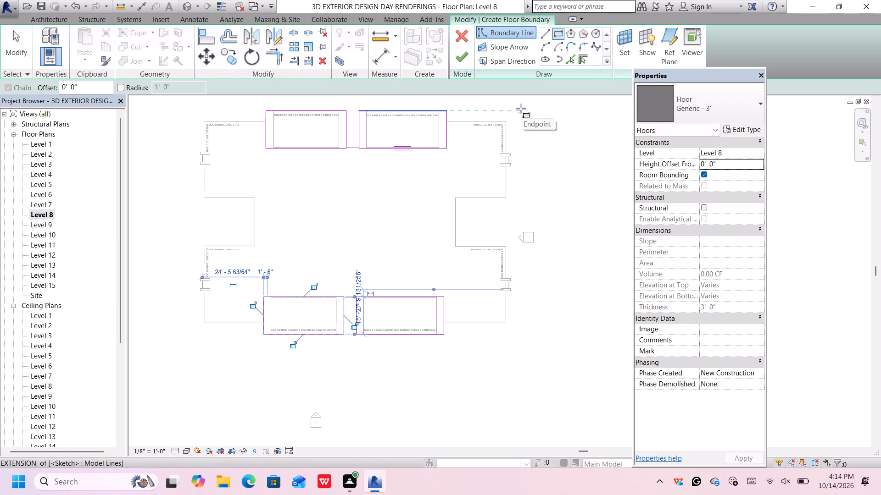
middle_click_drag(521, 110, 544, 142)
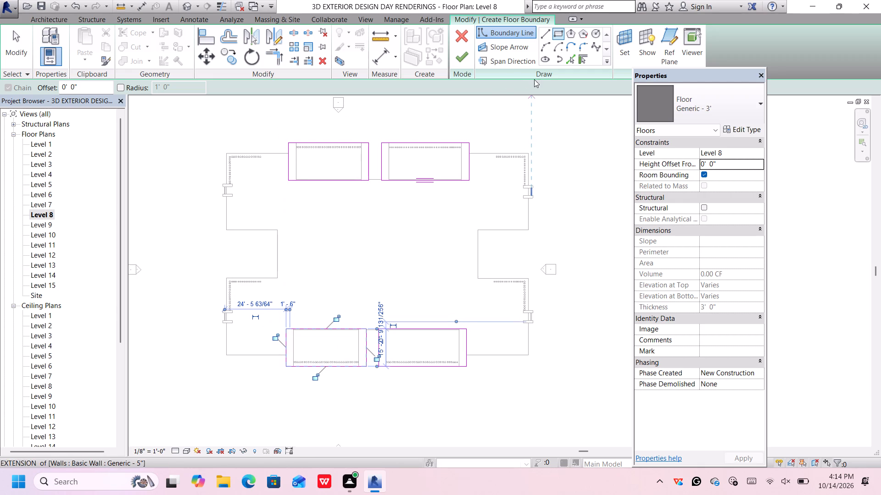
left_click(460, 60)
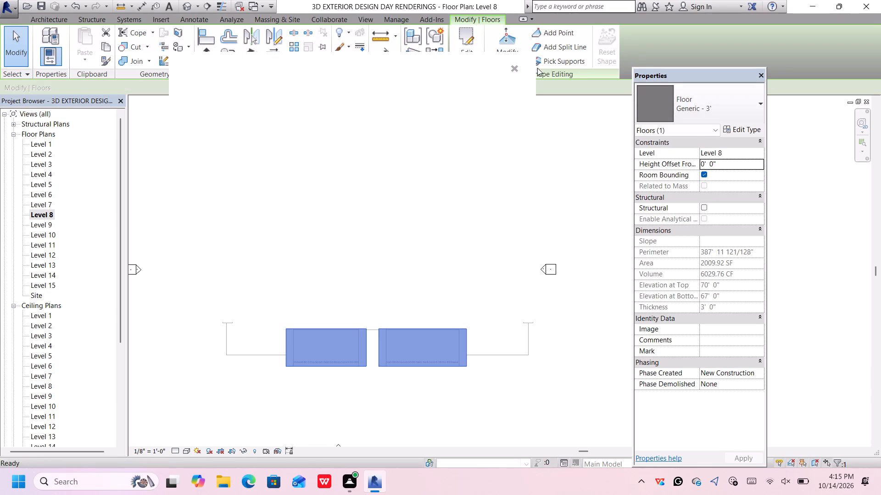
left_click(518, 67)
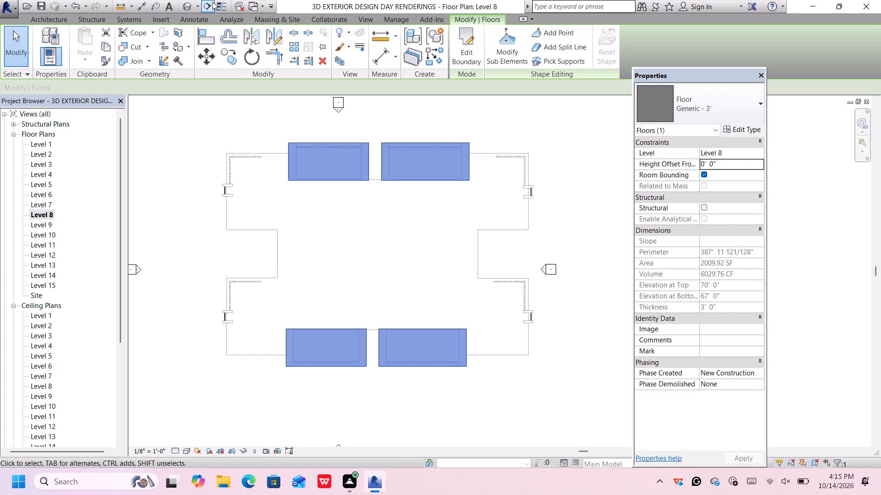
In the 3D view, set the new balcony roof slabs' height offset from Level 8 to 3'.
left_click(189, 5)
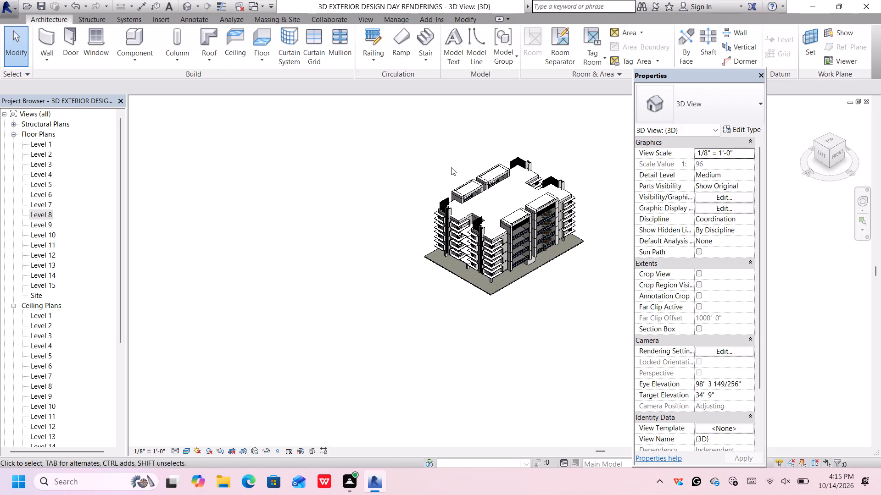
scroll(595, 194, "up", 9)
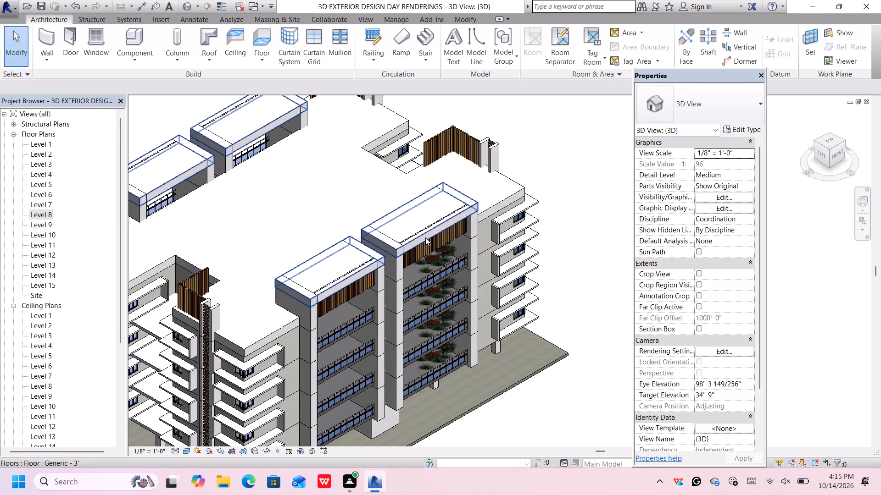
left_click(425, 237)
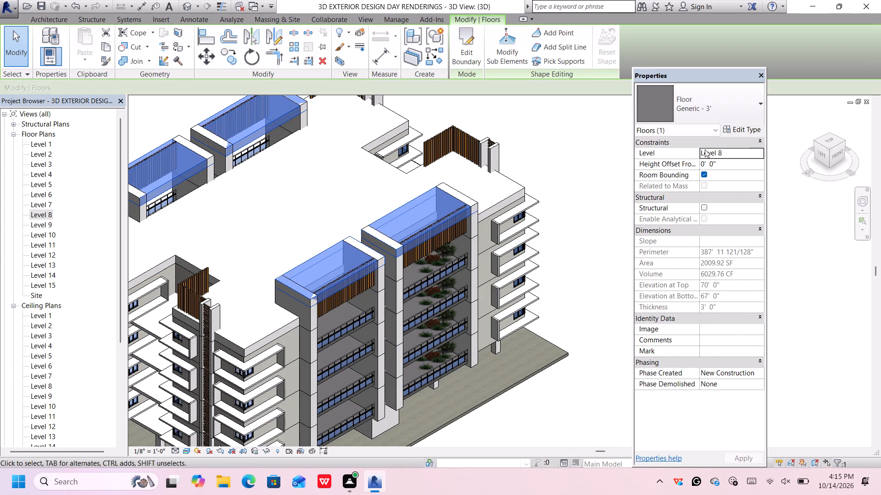
left_click(722, 164)
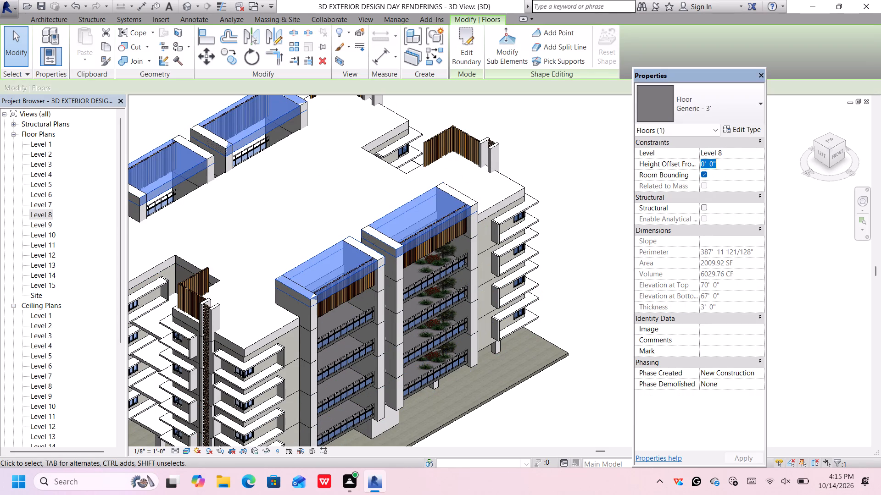
key("Delete")
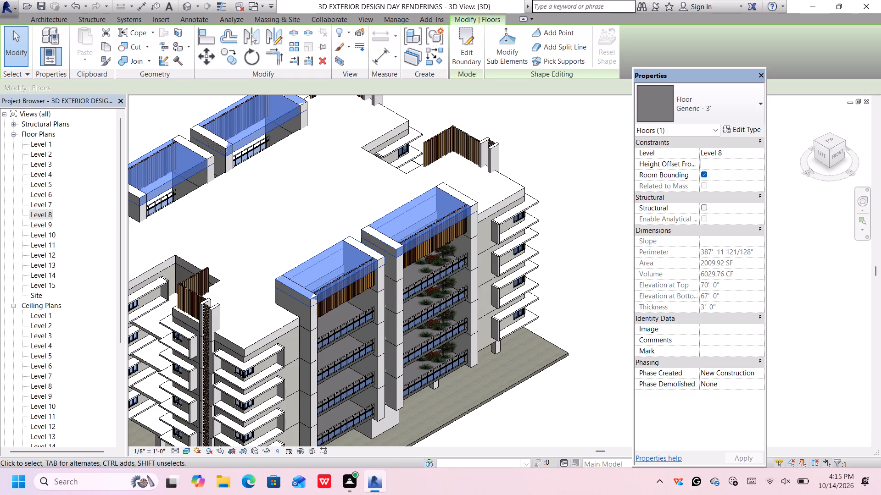
type("3'")
key("Return")
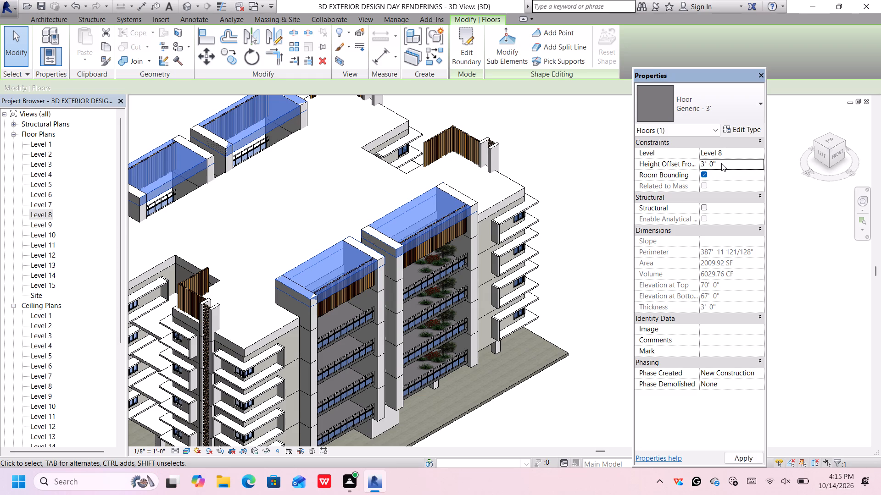
key("Return")
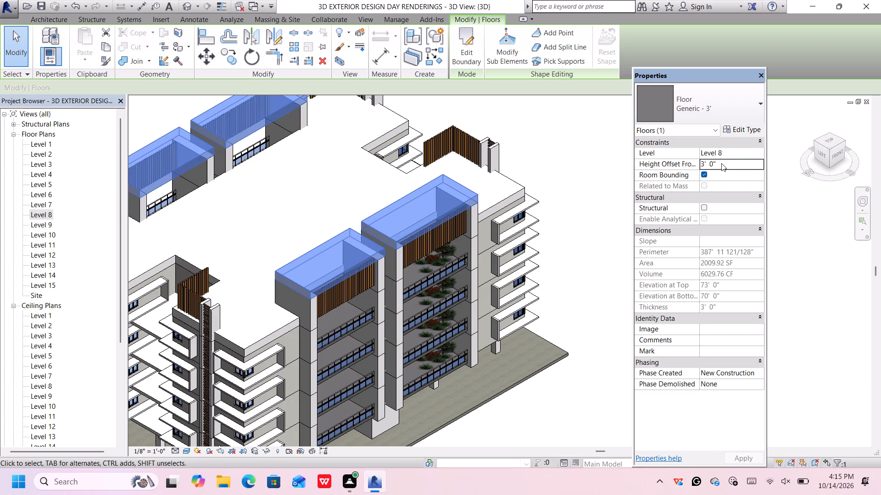
left_click(563, 179)
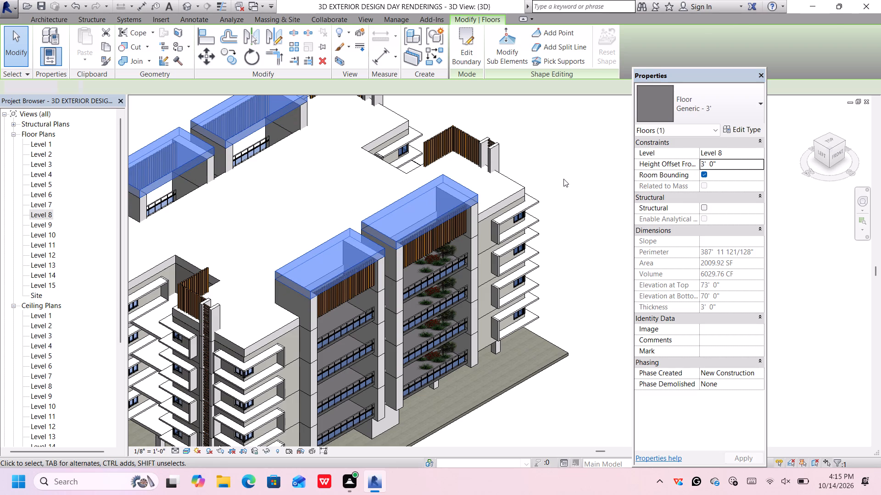
scroll(563, 180, "down", 2)
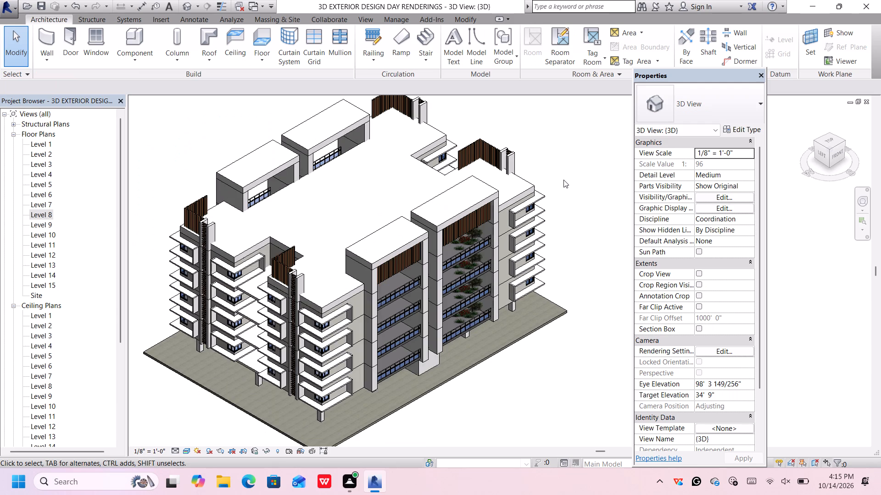
Nudge the timber column screen of the planted front balcony bay outward, toward the front edge of the slab above.
scroll(541, 197, "up", 5)
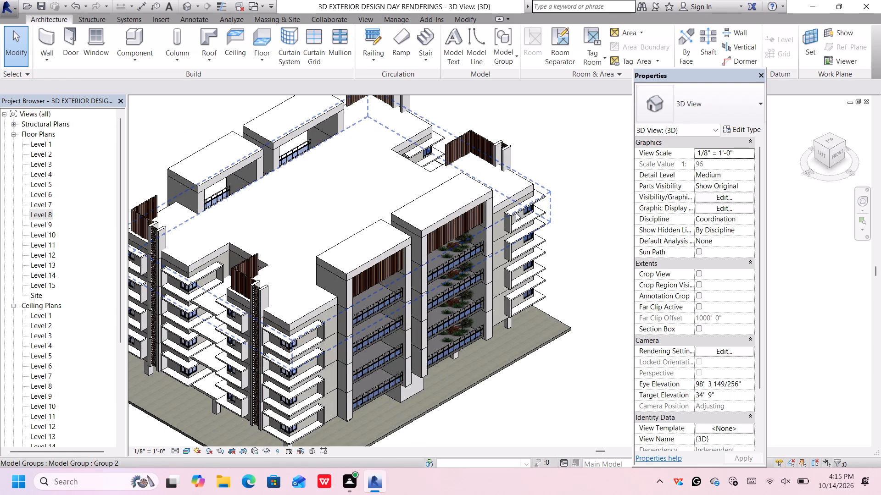
scroll(481, 225, "up", 5)
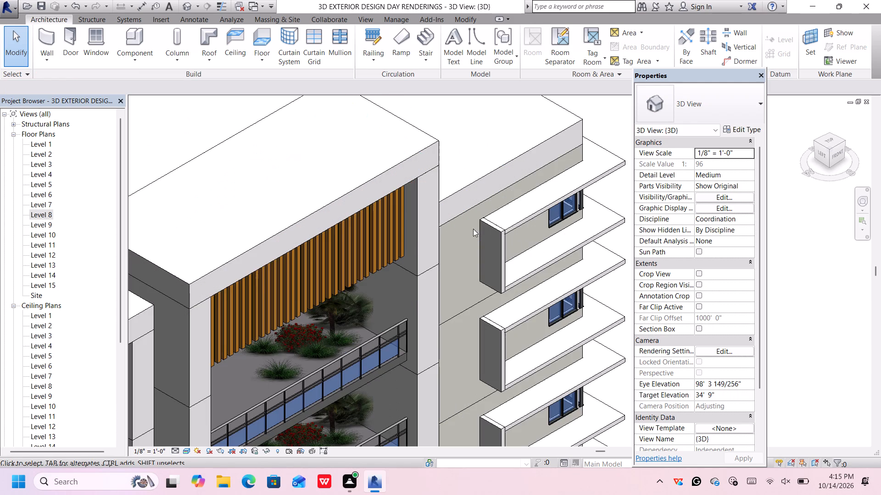
left_click(398, 253)
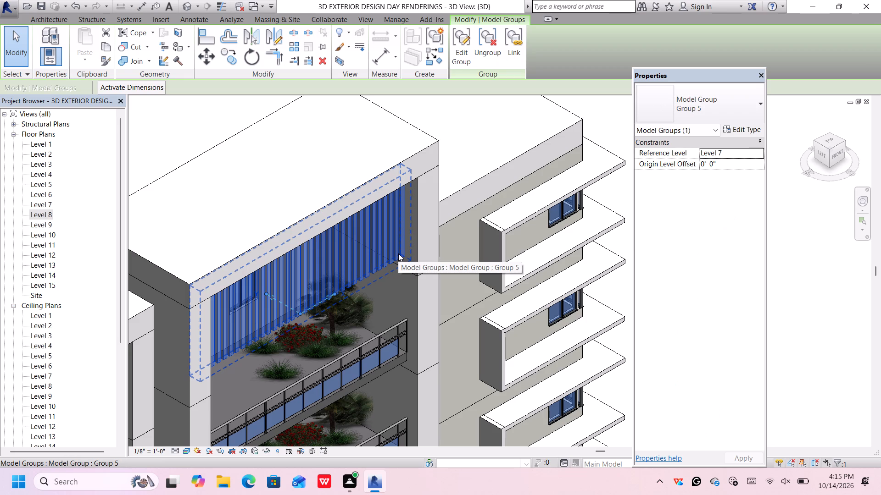
key("Down")
key("Down")
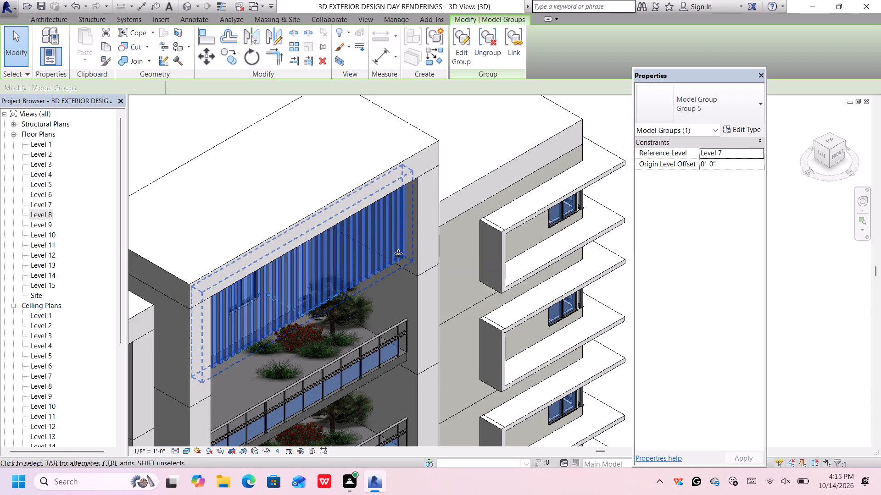
key("Down")
key("Down")
key("Down")
key("Down")
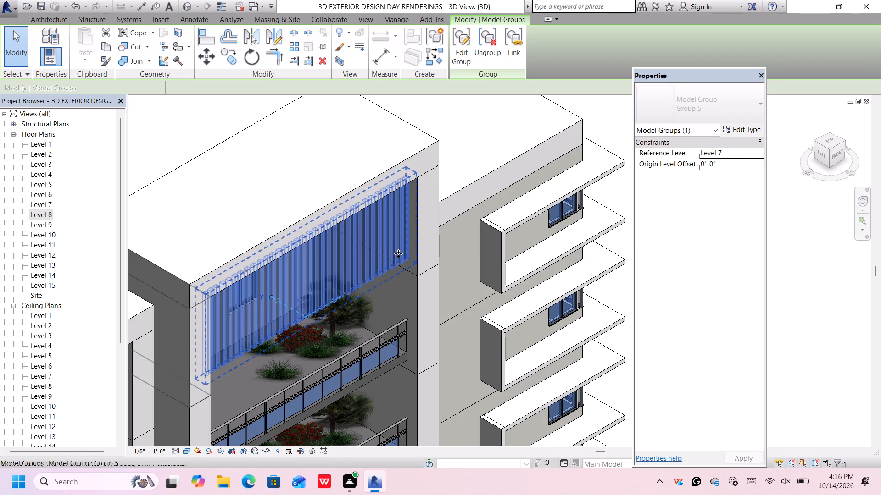
key("Down")
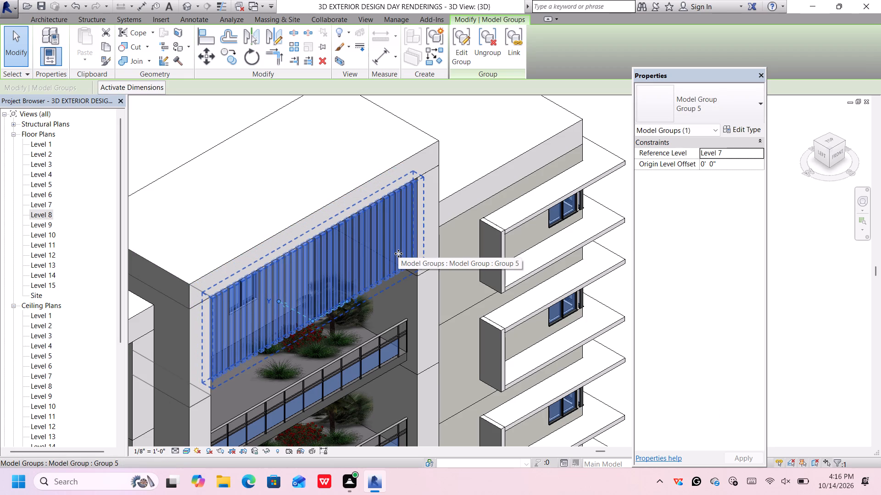
key("Up")
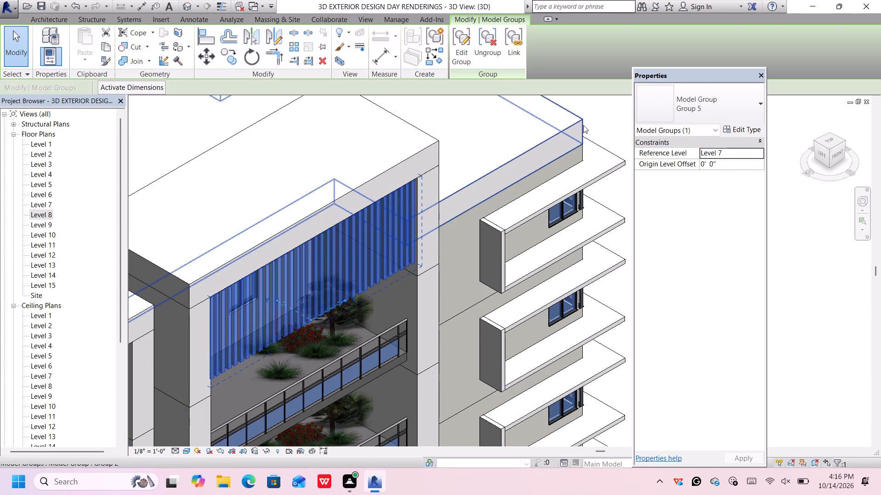
left_click(616, 108)
Nudge the timber column screen of the adjacent front balcony bay without plants outward, toward the front edge of its roof slab.
scroll(614, 109, "down", 4)
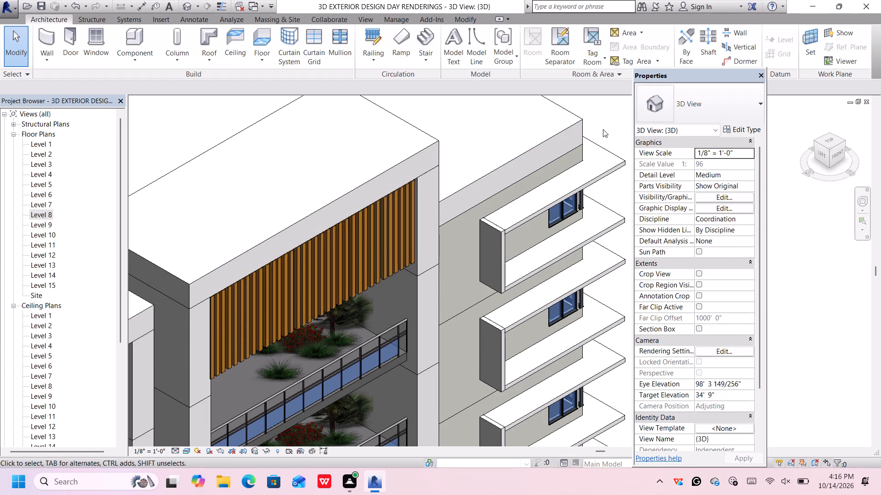
scroll(385, 325, "down", 2)
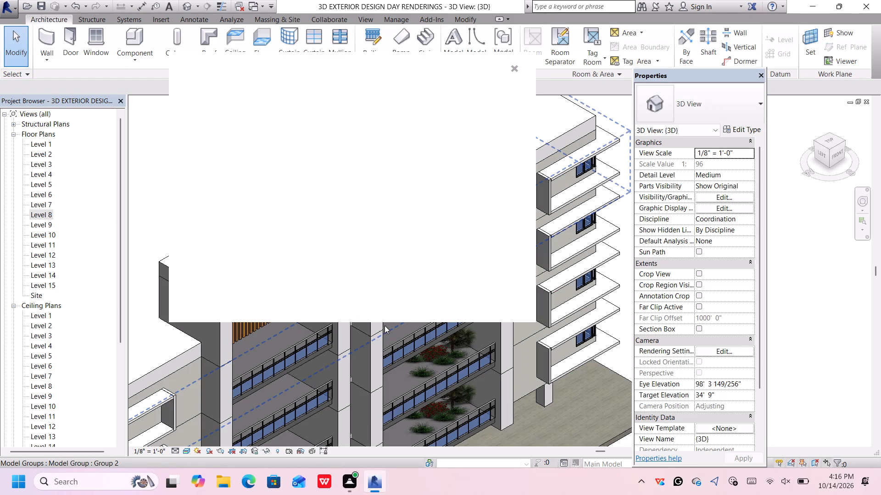
scroll(385, 325, "down", 3)
scroll(416, 294, "up", 2)
left_click(513, 67)
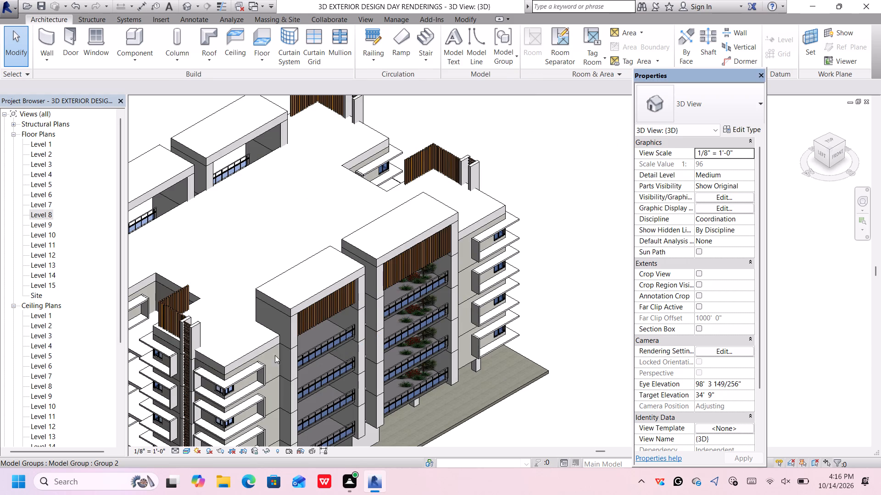
left_click(327, 315)
scroll(331, 312, "up", 6)
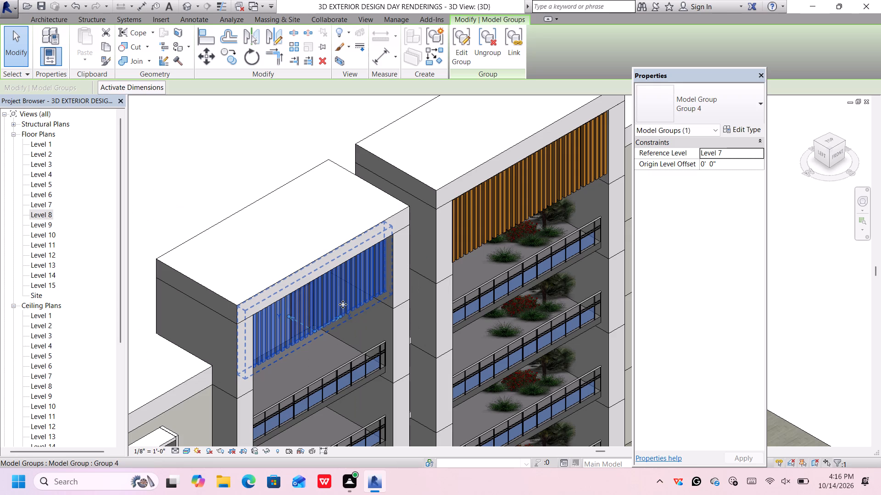
key("Up")
key("Down")
key("Down")
key("Down")
key("Down")
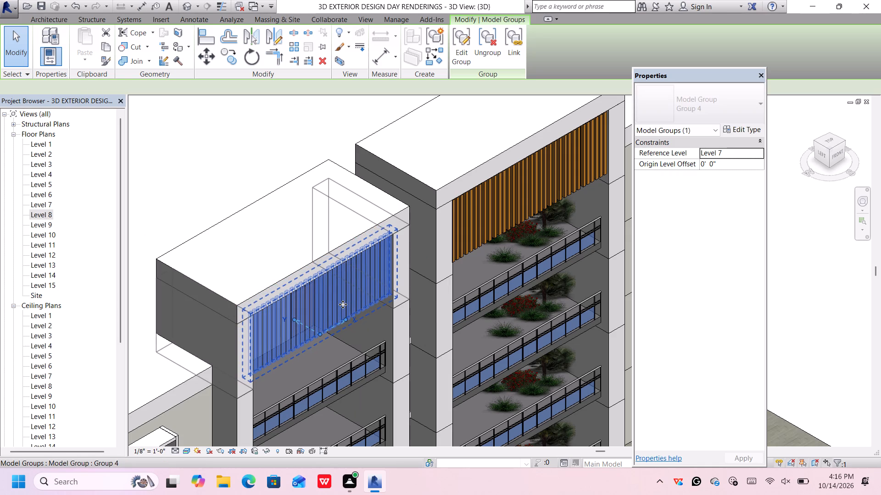
key("Down")
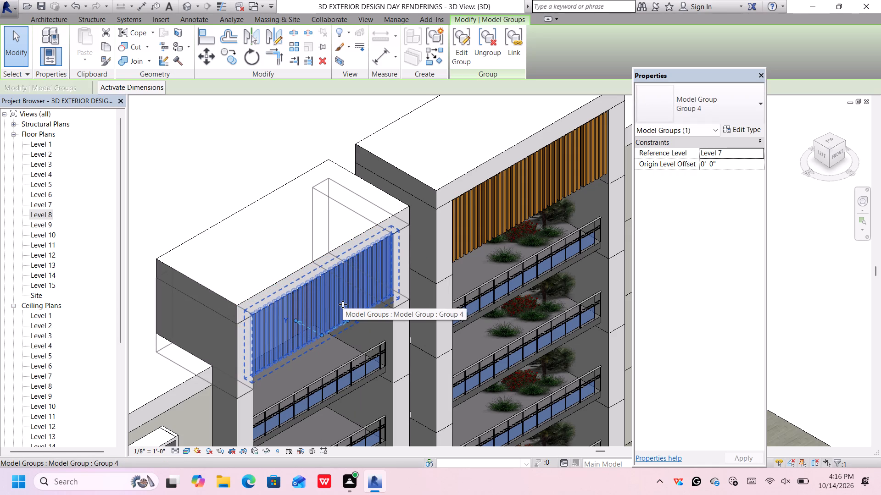
Nudge the unplanted front balcony bay's timber column screen slightly back, away from its roof slab's front edge.
key("Up")
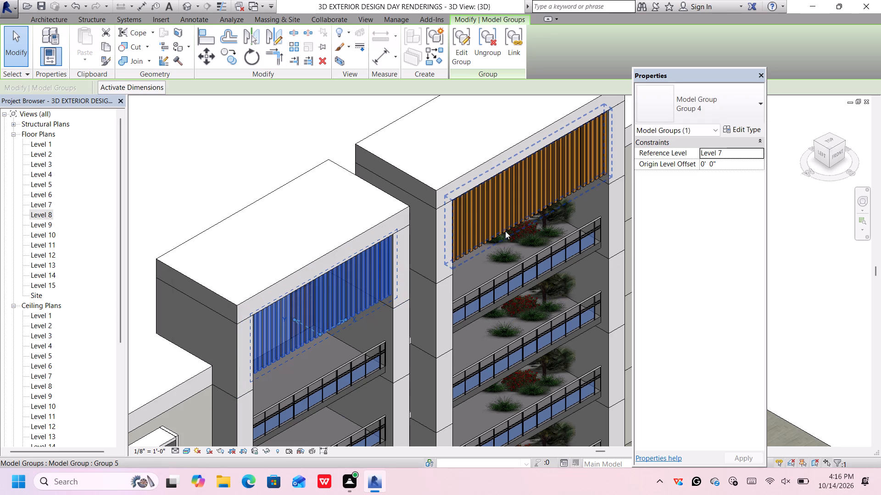
scroll(505, 231, "down", 4)
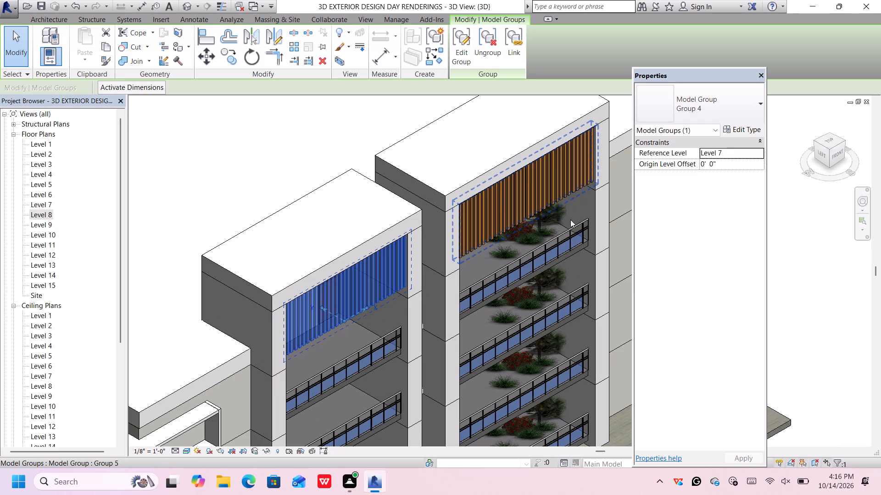
scroll(570, 220, "down", 6)
scroll(211, 287, "down", 1)
scroll(212, 286, "up", 1)
scroll(212, 285, "down", 2)
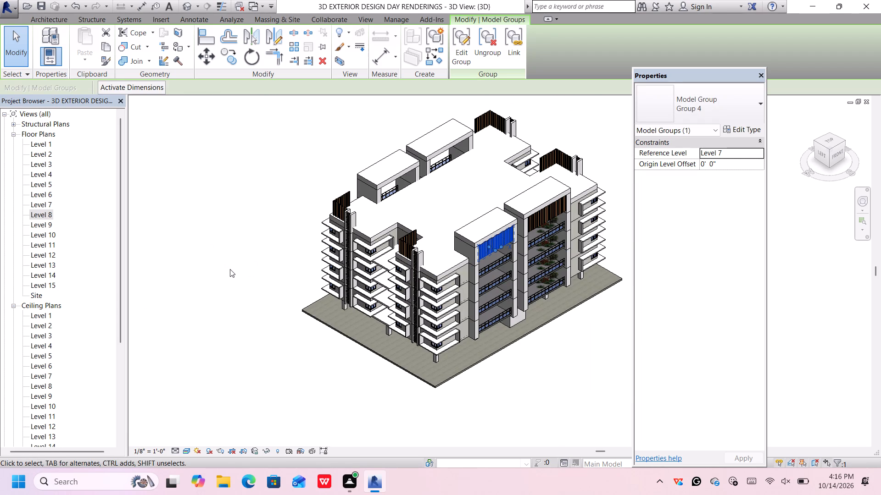
left_click(481, 155)
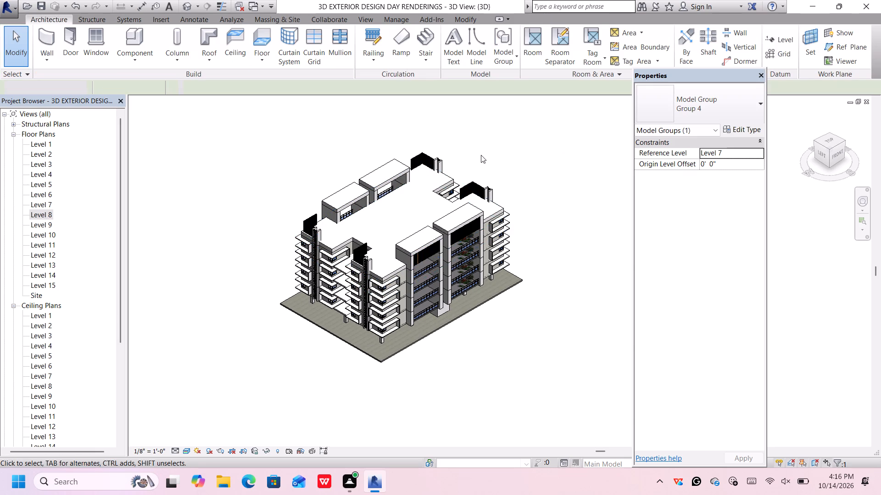
Nudge the timber column screen of the rear balcony bay nearer the building's left side outward, toward its roof slab's edge.
left_click(814, 142)
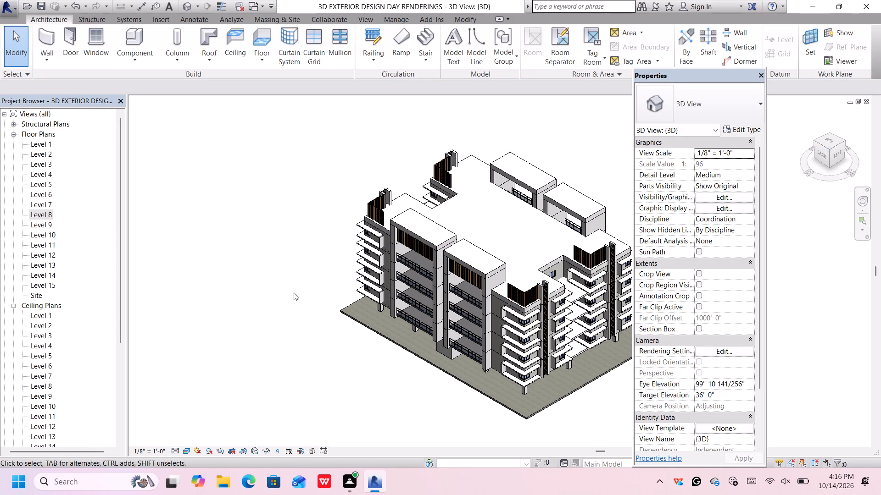
scroll(418, 237, "up", 6)
scroll(445, 264, "up", 5)
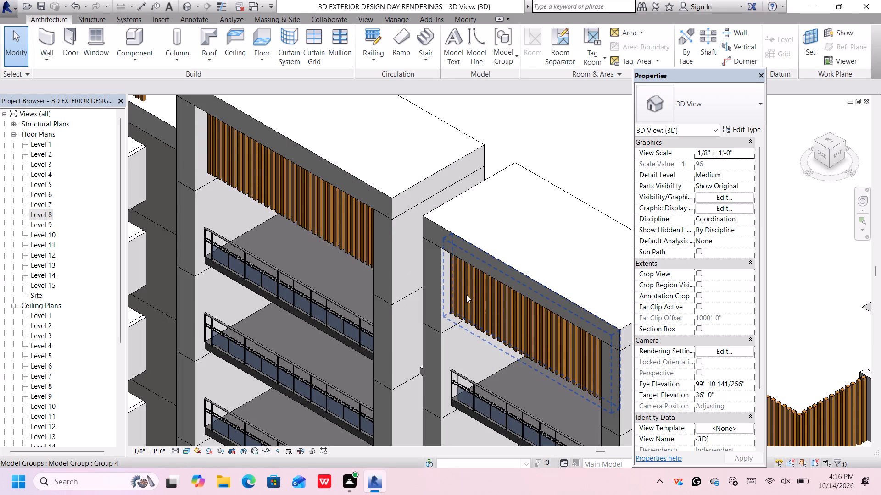
left_click(466, 295)
key("Down")
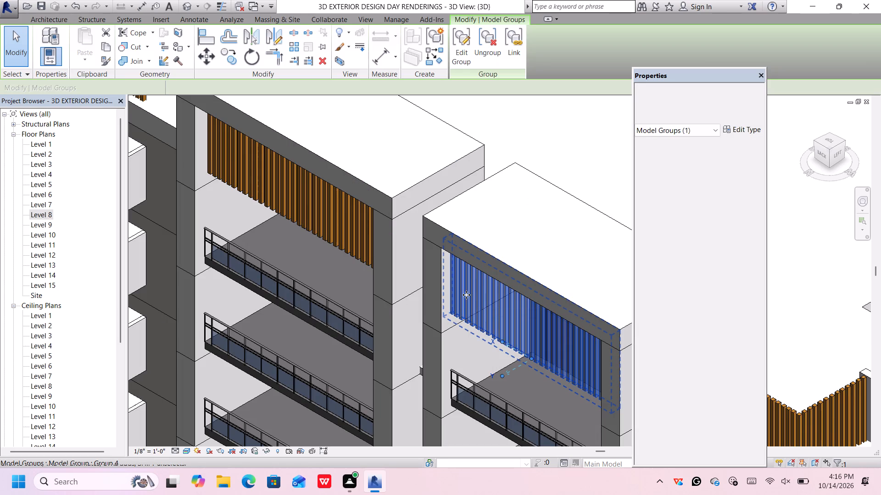
key("Down")
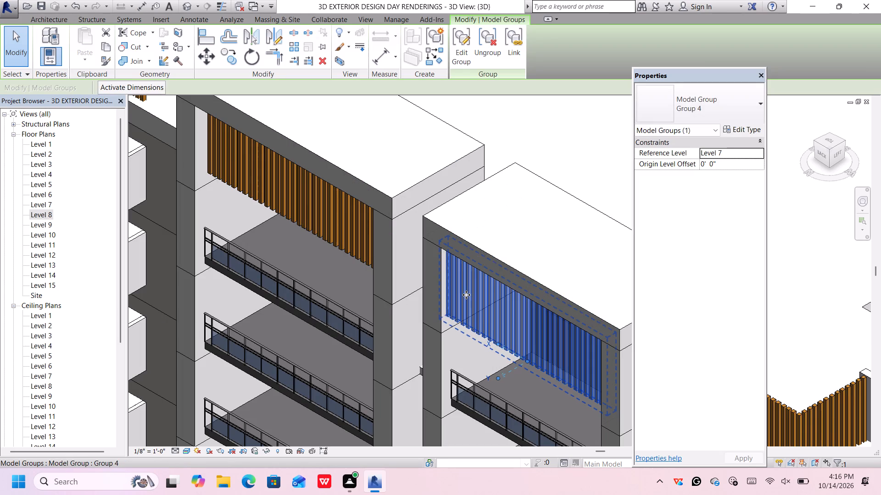
key("Down")
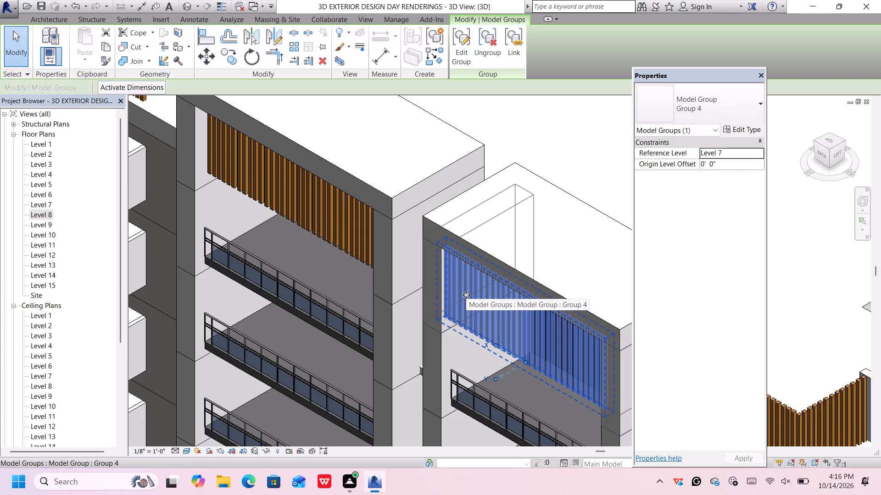
Nudge the timber column screen of the adjacent rear balcony bay outward, toward the outer edge of its roof slab.
left_click(329, 217)
key("Down")
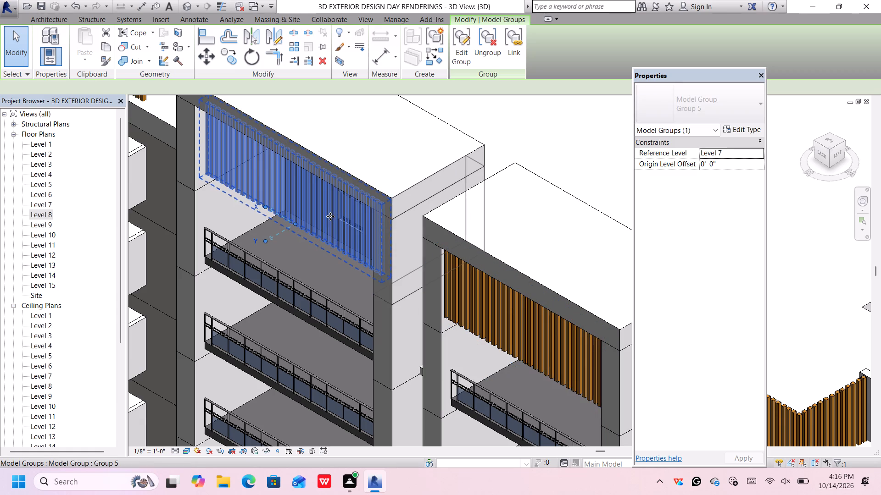
key("Down")
key("Down")
key("Down")
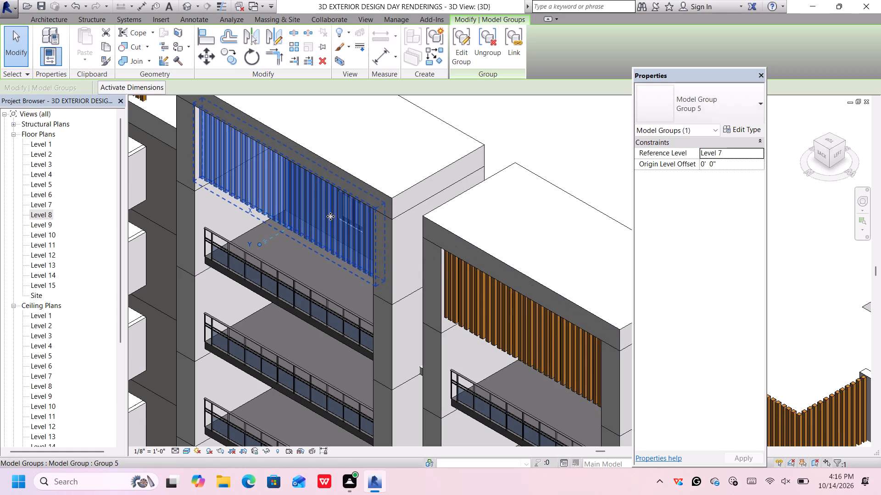
key("Down")
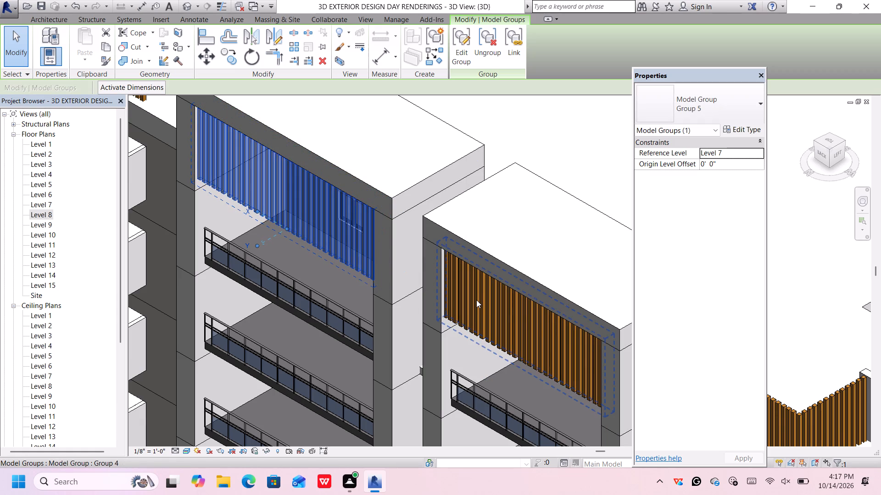
scroll(475, 299, "down", 6)
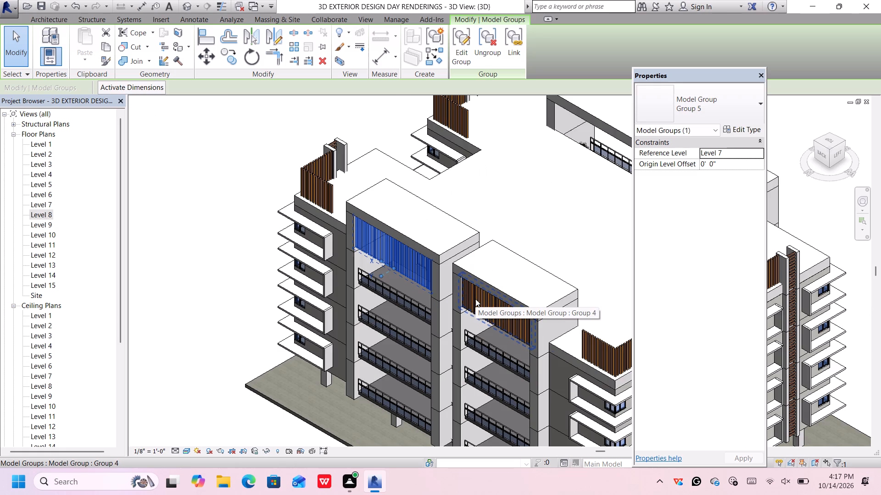
left_click(178, 294)
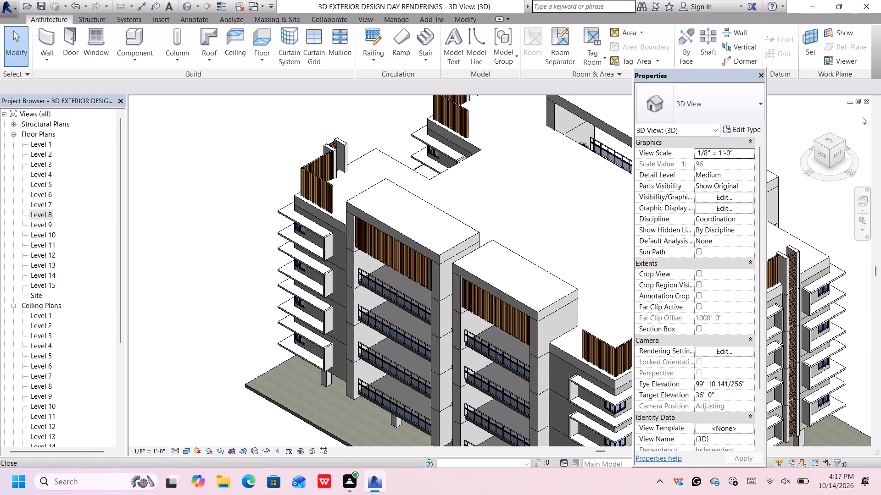
On the Level 8 plan, start a Generic - 3' floor and sketch a 13' vertical boundary edge from the southwest fin wall's outer corner.
left_click(831, 142)
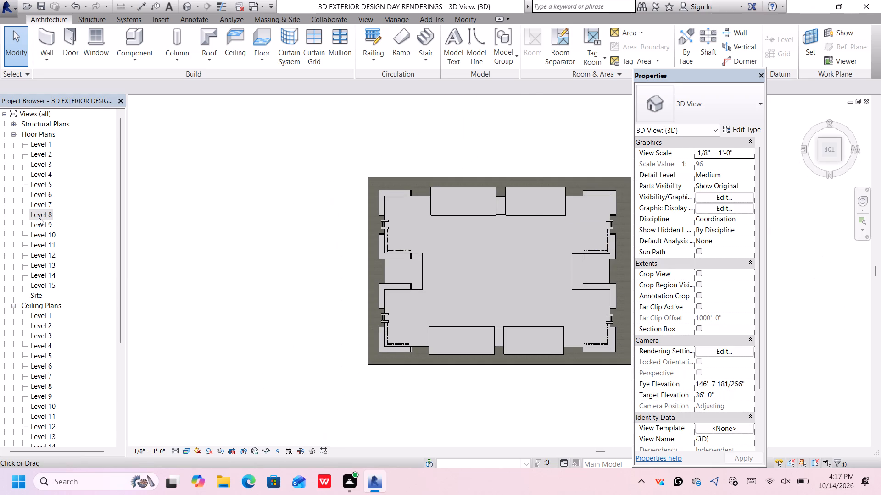
double_click(32, 212)
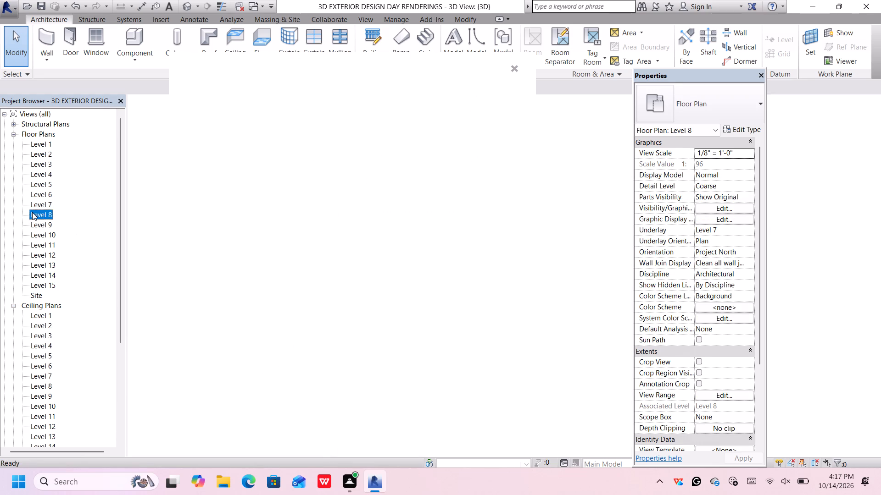
left_click(511, 65)
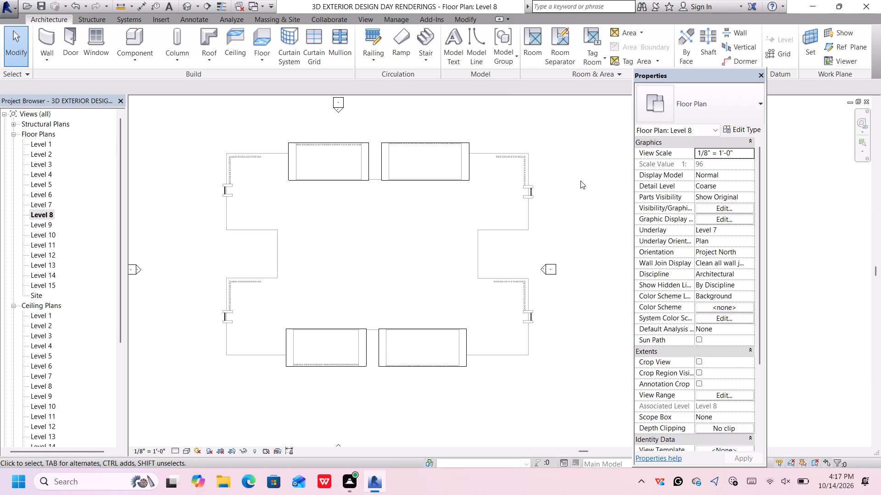
scroll(542, 205, "up", 3)
scroll(541, 206, "down", 3)
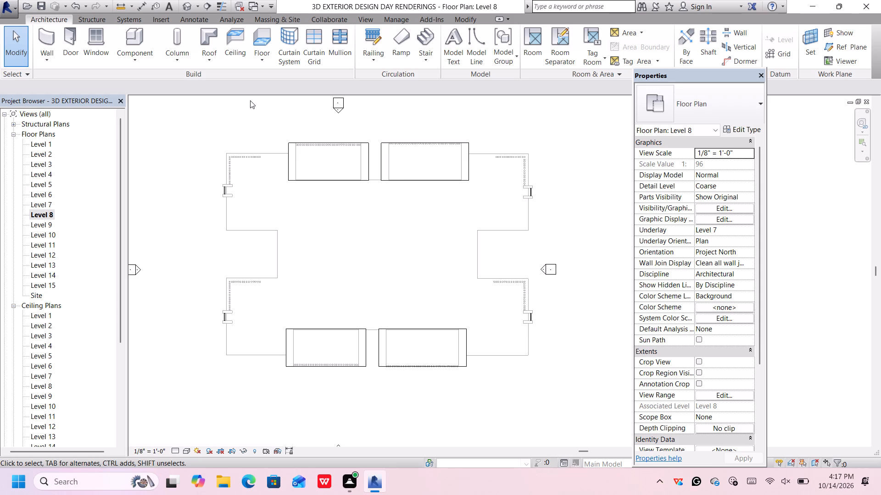
left_click(266, 42)
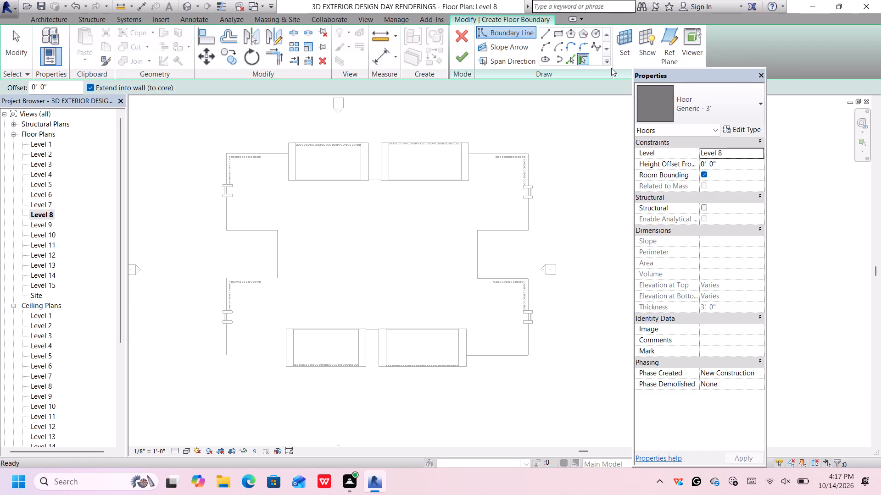
left_click(547, 34)
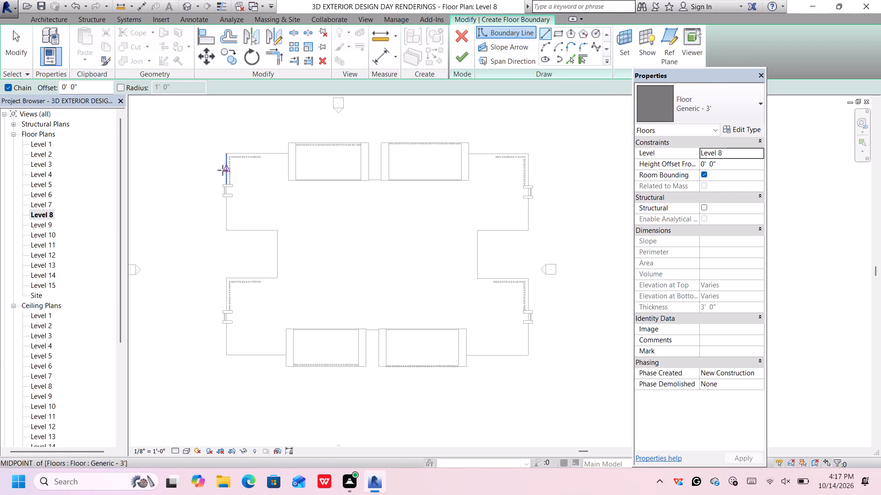
scroll(223, 173, "up", 11)
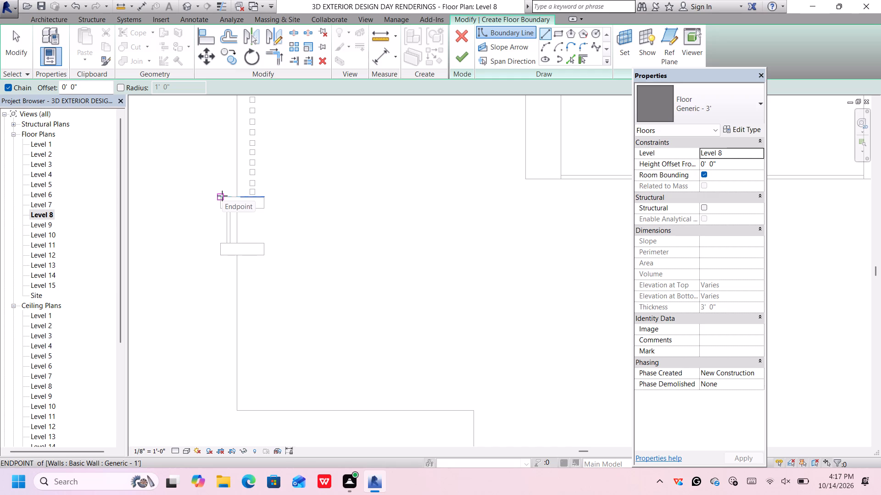
scroll(222, 195, "down", 3)
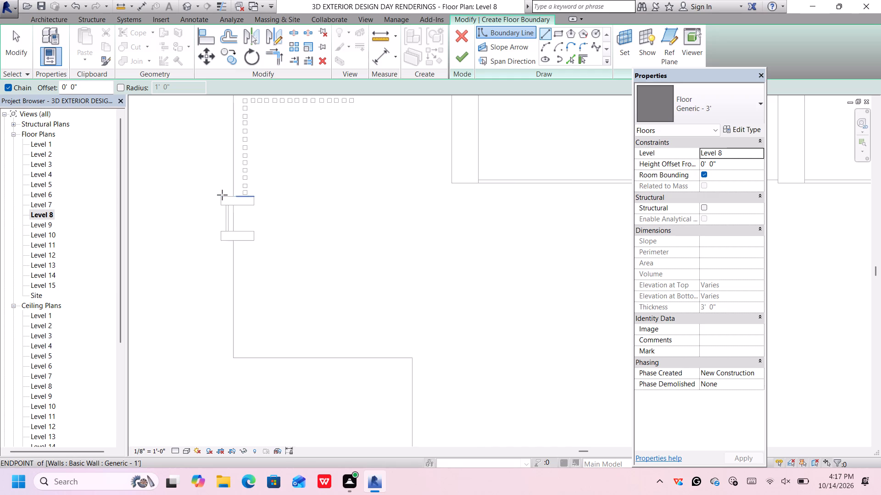
scroll(222, 195, "down", 7)
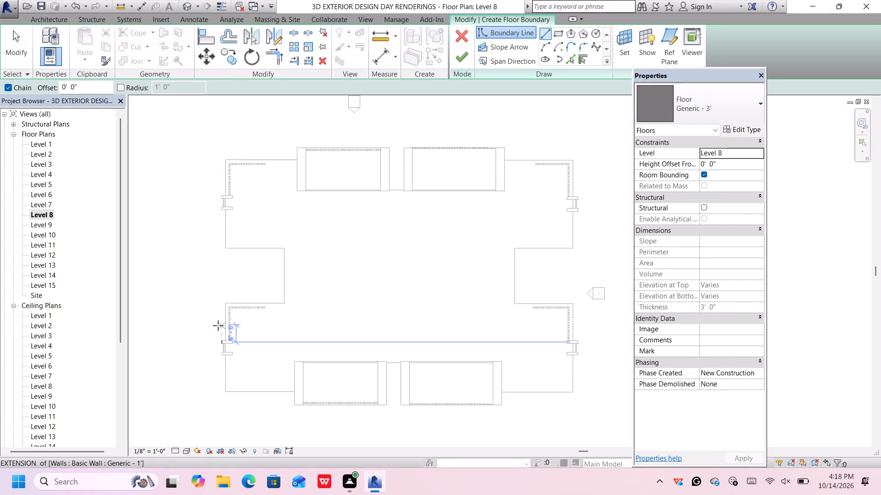
scroll(218, 325, "up", 4)
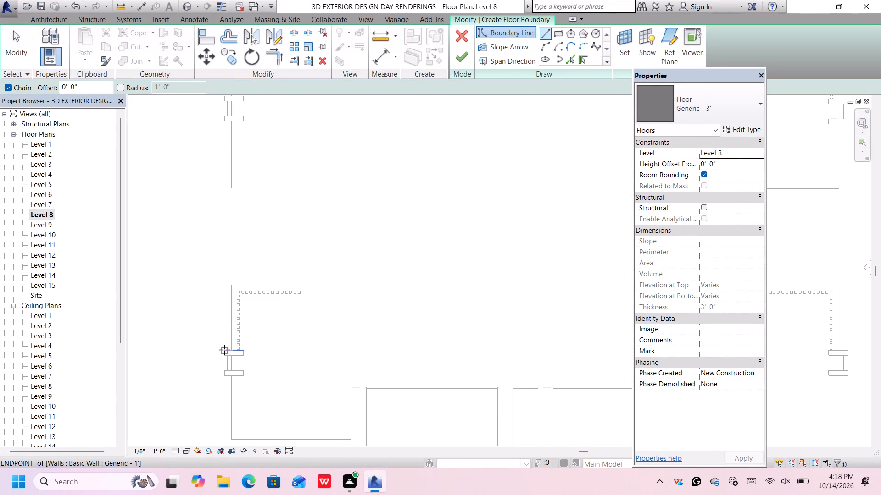
left_click(224, 350)
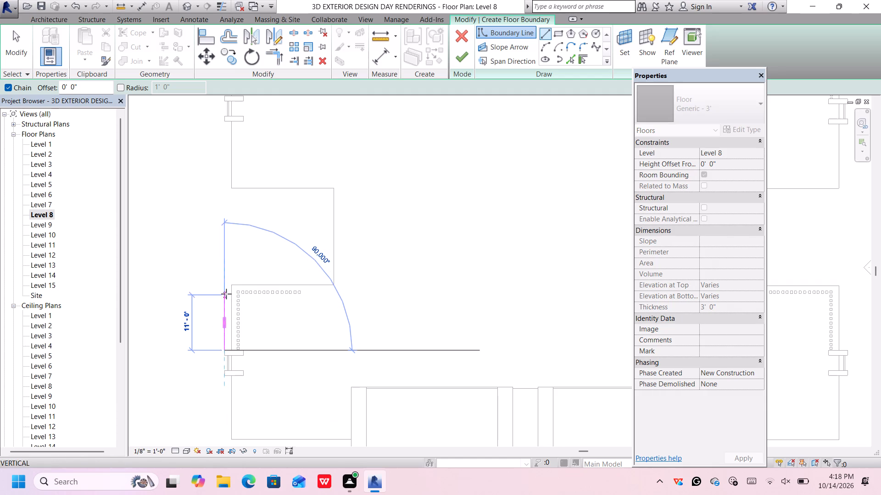
scroll(224, 284, "up", 4)
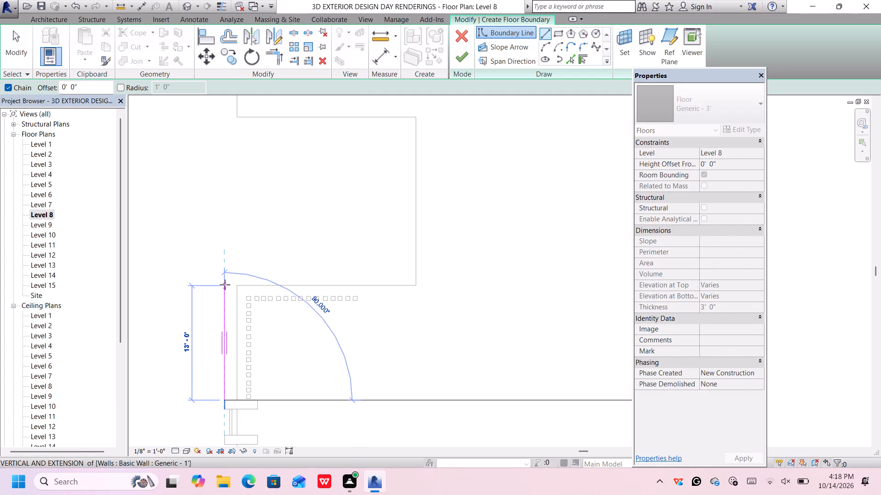
scroll(235, 286, "up", 11)
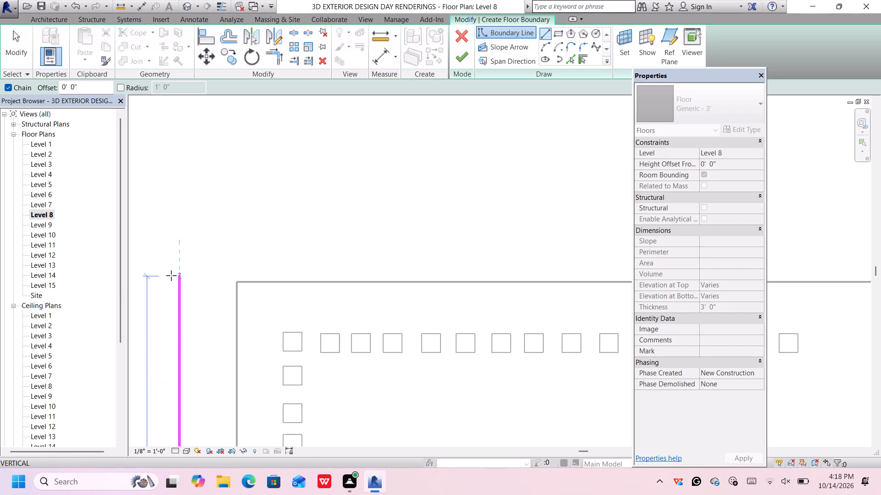
scroll(170, 279, "down", 5)
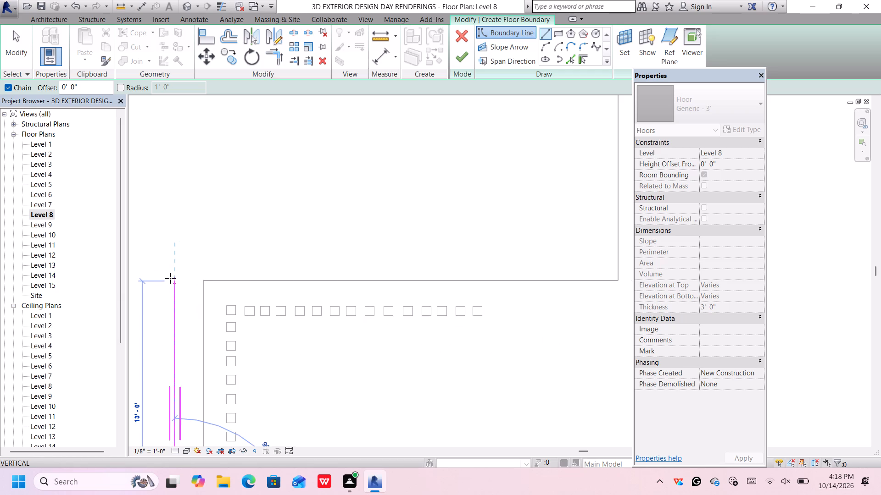
scroll(170, 278, "down", 4)
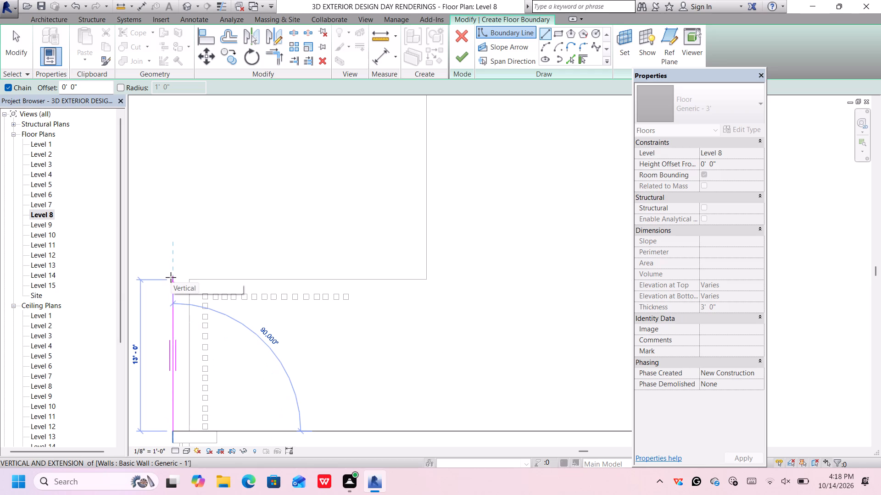
left_click(171, 277)
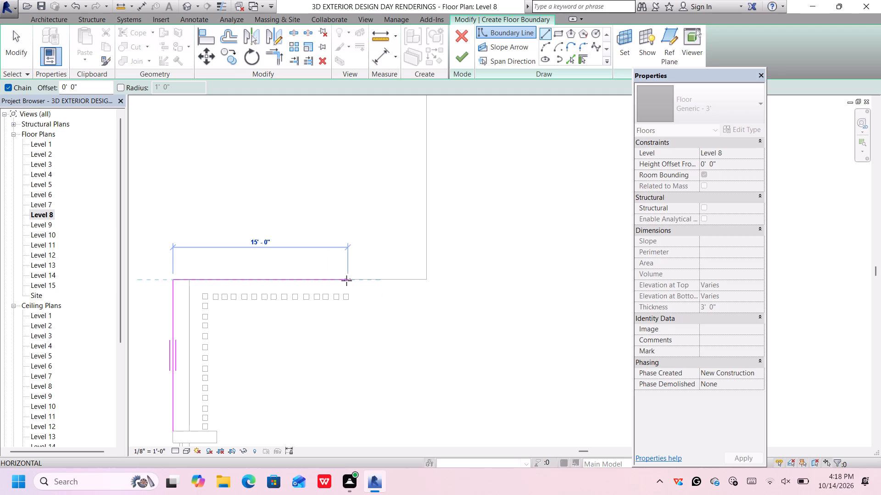
Continue the floor boundary with a 15'-6" horizontal edge along the southwest corner column screen and a 2'-6" vertical return at its end.
scroll(353, 281, "down", 3)
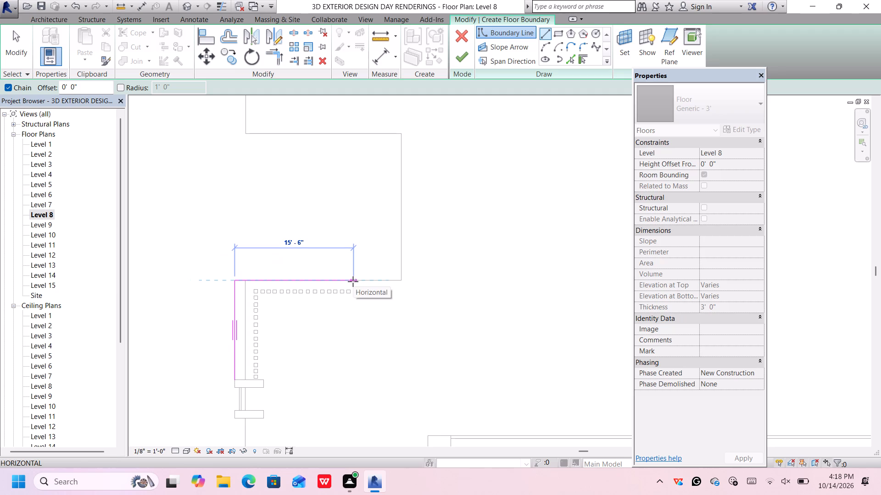
scroll(353, 281, "up", 3)
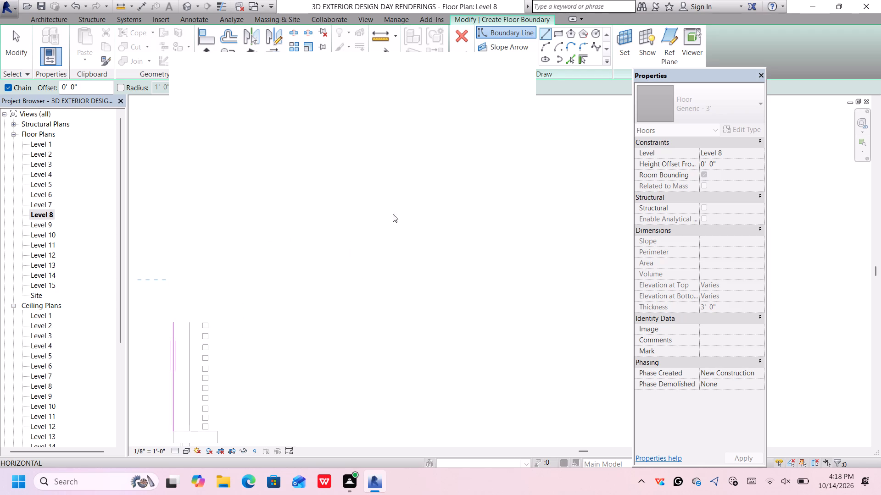
left_click(513, 68)
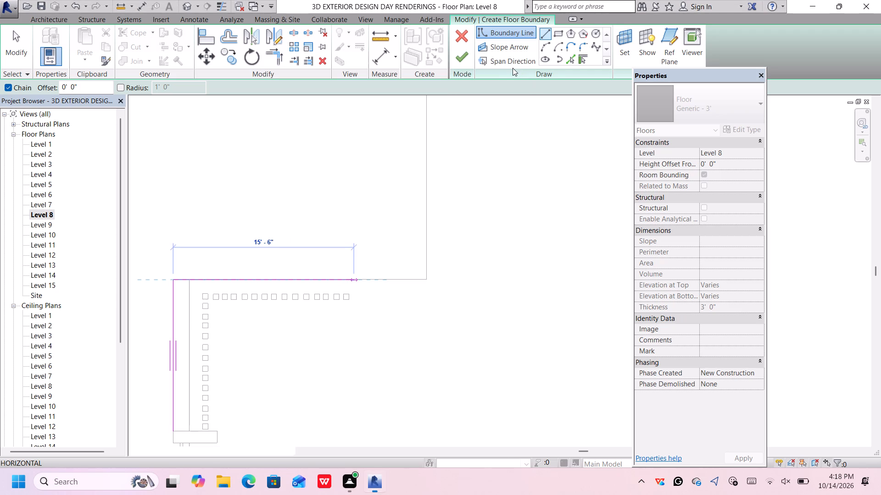
left_click(356, 281)
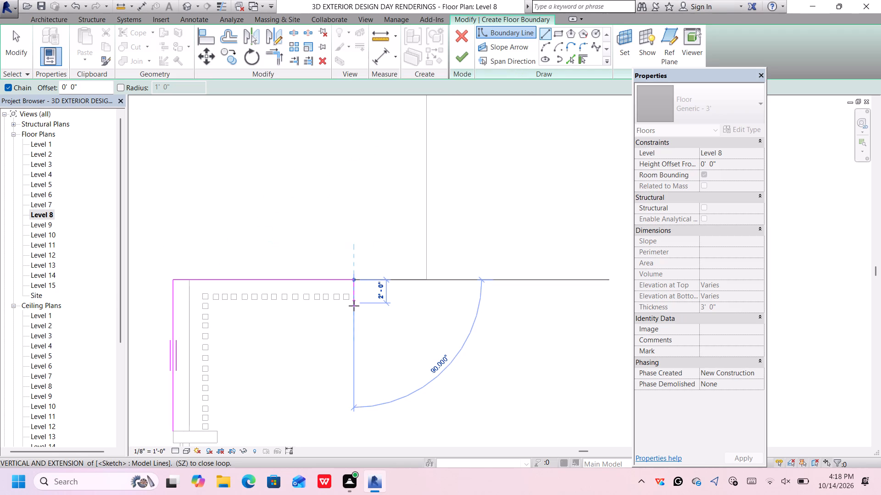
scroll(354, 306, "down", 2)
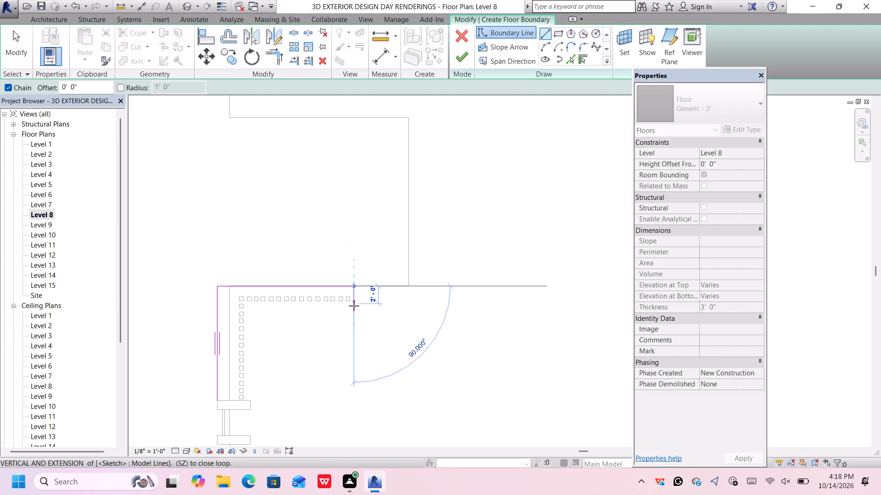
middle_click_drag(354, 305, 348, 277)
scroll(345, 281, "up", 2)
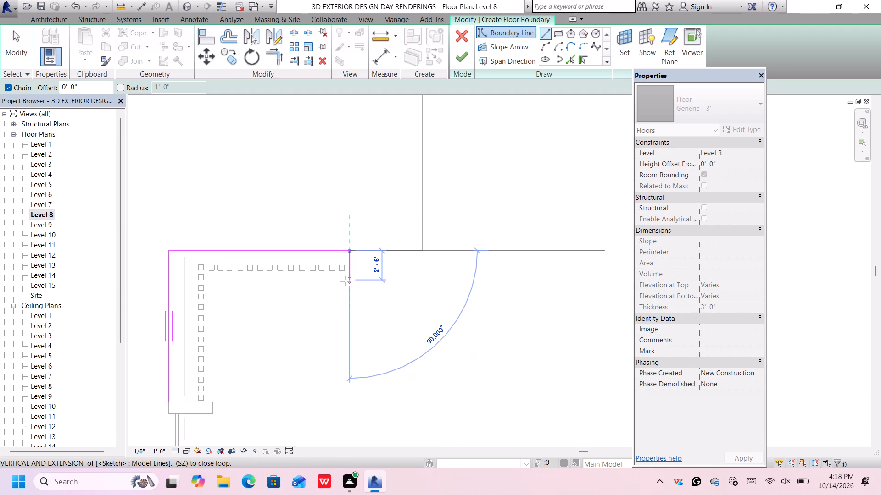
left_click(347, 282)
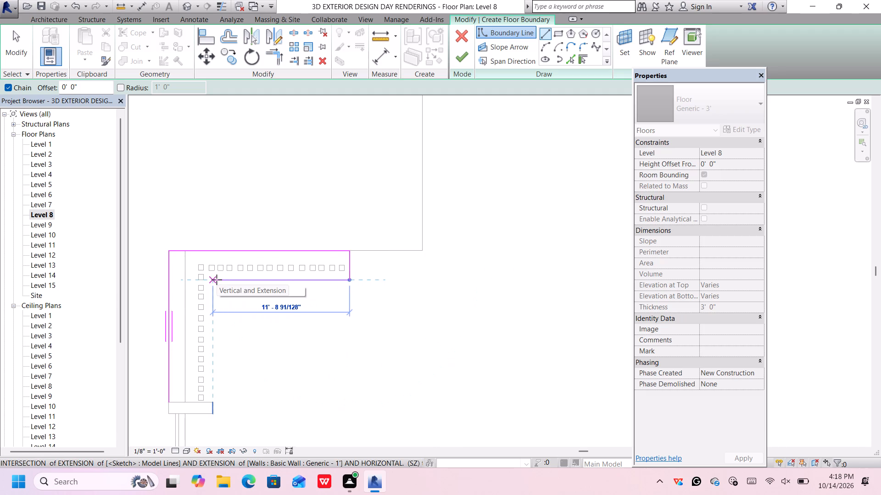
Close the L-shaped boundary around the screen with an inner horizontal edge about 11'-9", a 10'-6" vertical edge and an edge along the fin wall.
left_click(213, 280)
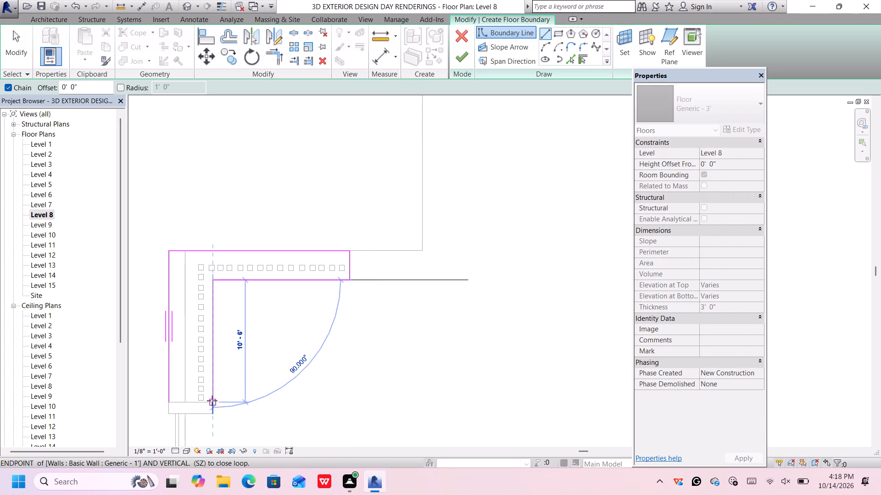
left_click(212, 401)
scroll(288, 307, "down", 6)
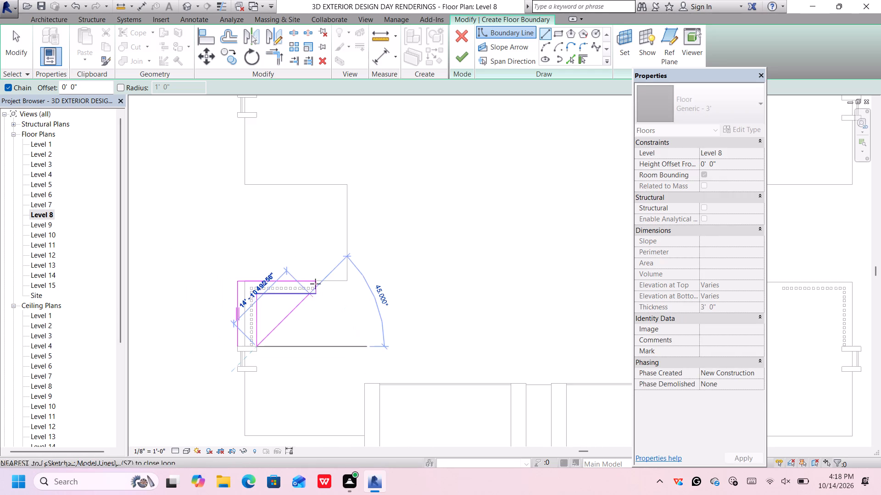
scroll(341, 266, "down", 3)
scroll(285, 322, "up", 5)
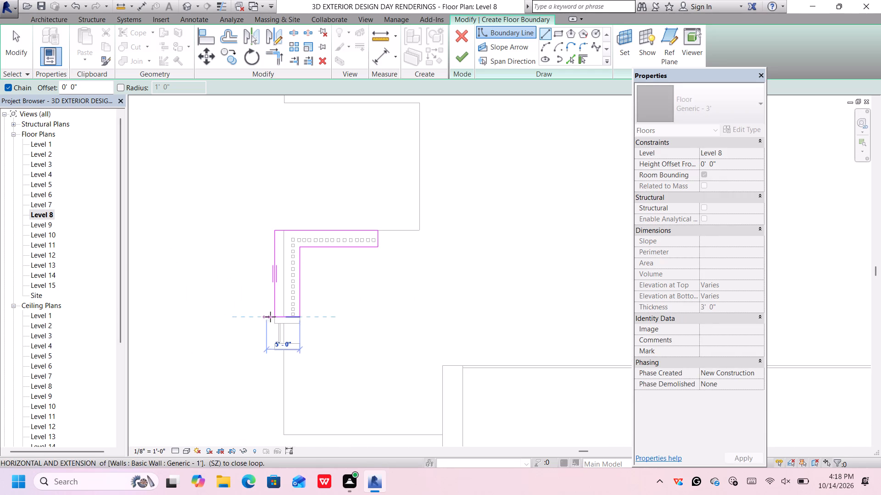
scroll(280, 314, "up", 5)
left_click(272, 318)
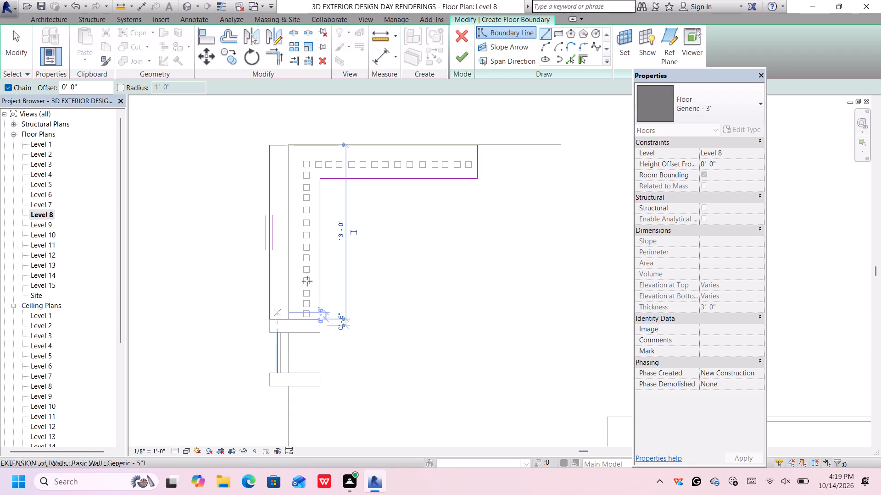
scroll(324, 236, "down", 6)
scroll(336, 408, "down", 3)
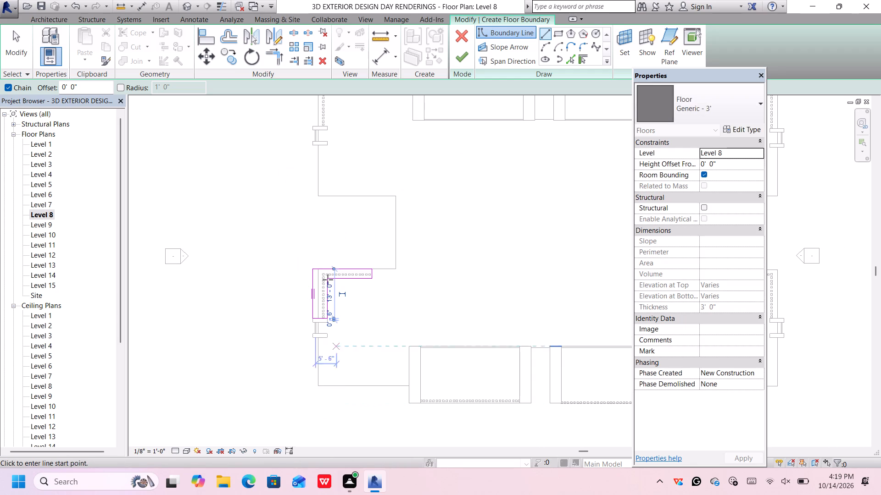
middle_click_drag(336, 214, 315, 336)
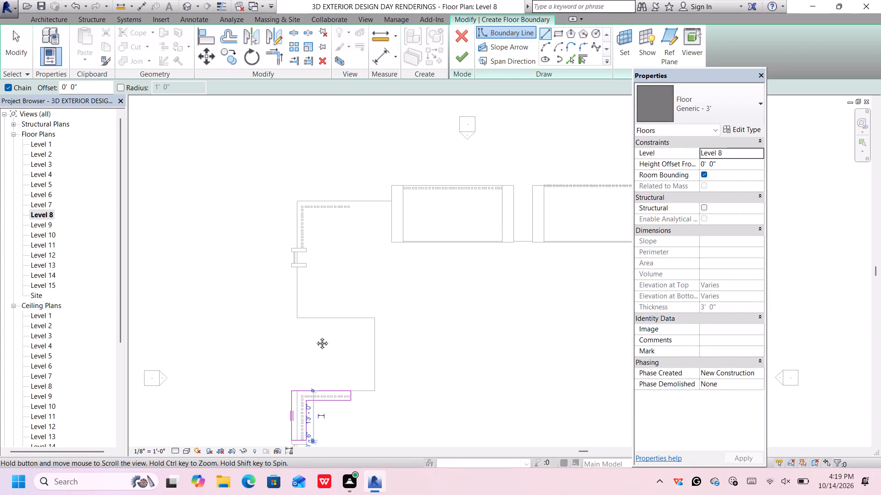
middle_click_drag(311, 351, 311, 292)
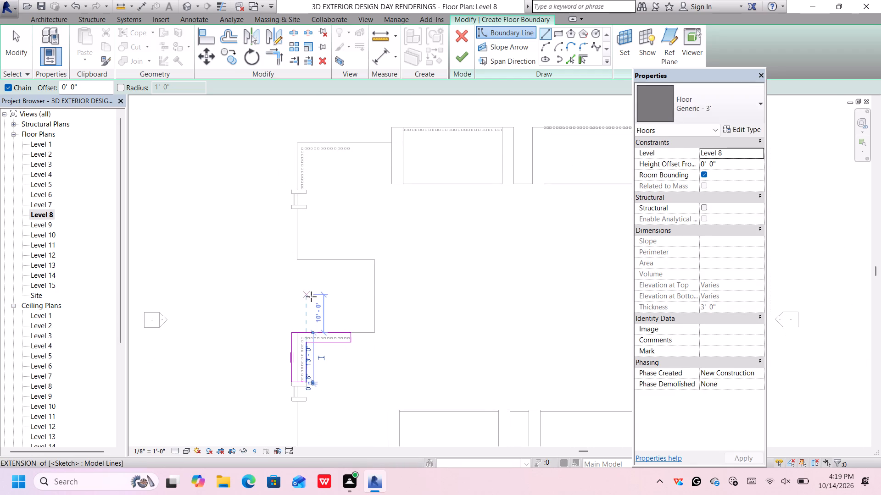
scroll(311, 297, "down", 1)
key("Escape")
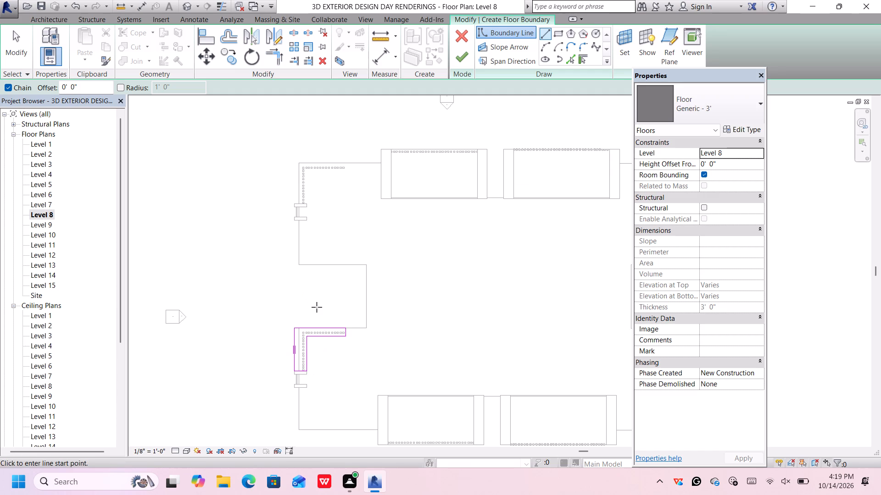
scroll(322, 337, "up", 6)
key("Escape")
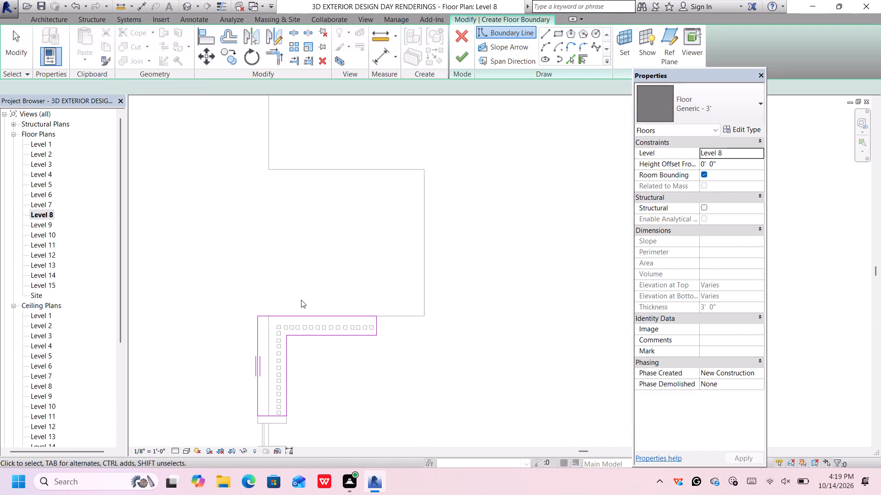
Copy all six lines of the L-shaped boundary from the southwest fin wall's outer corner to the matching corner of the northwest fin wall.
middle_click_drag(321, 322, 321, 293)
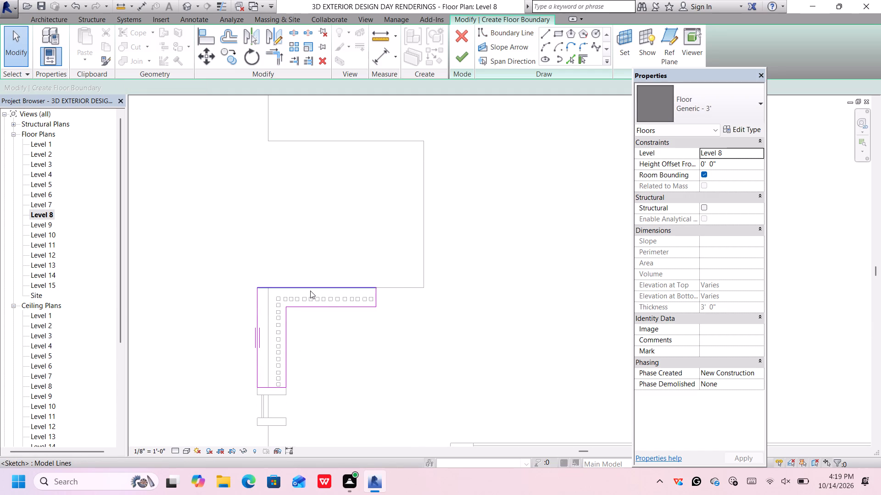
left_click(310, 291)
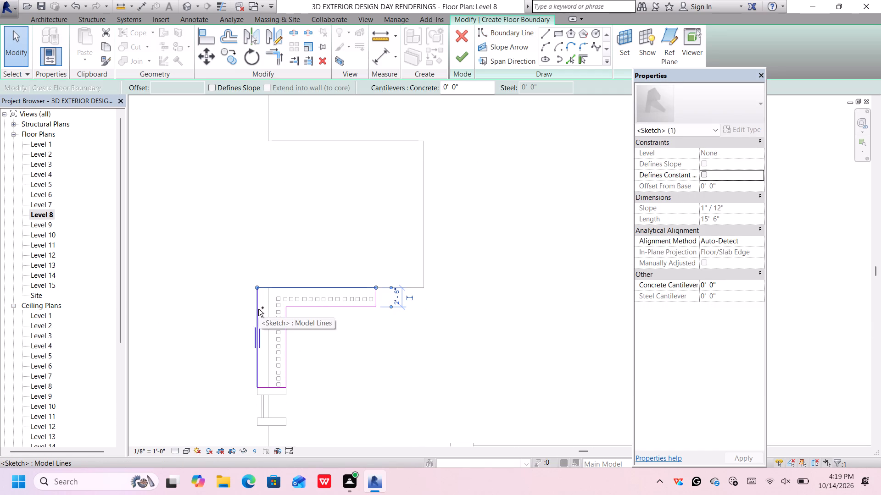
left_click(258, 309, "ctrl")
left_click(284, 328, "ctrl")
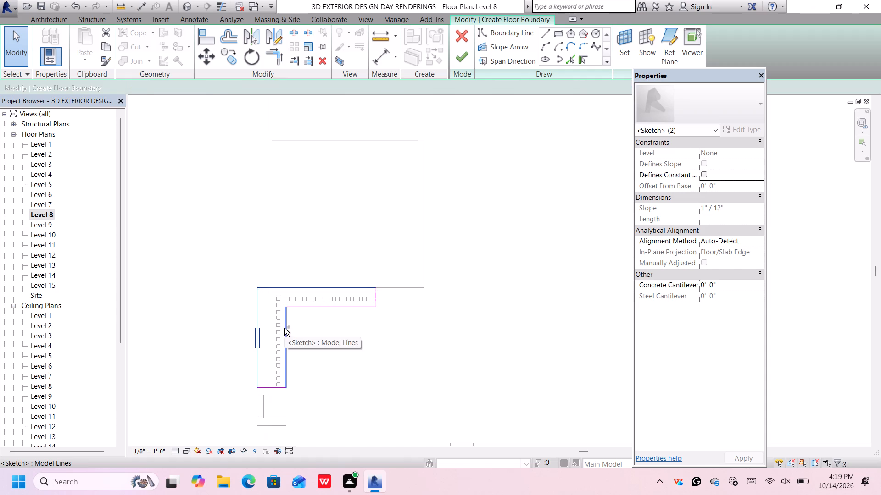
left_click(304, 307, "ctrl")
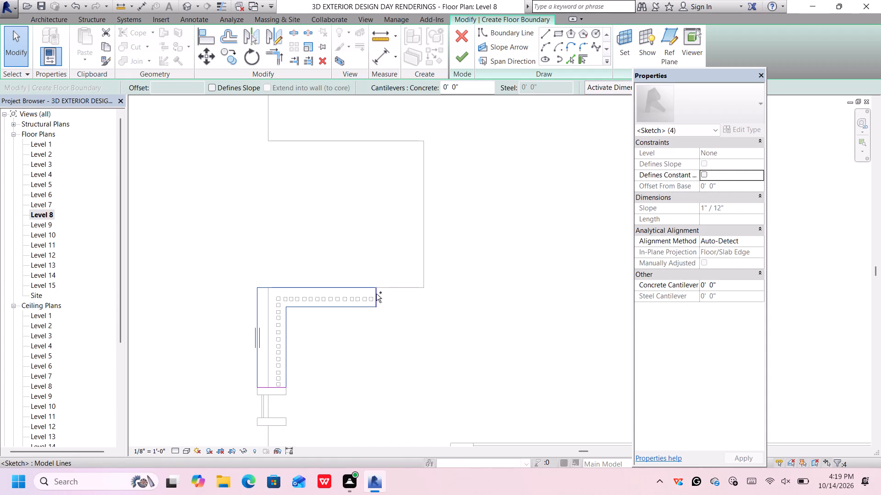
left_click(375, 294, "ctrl")
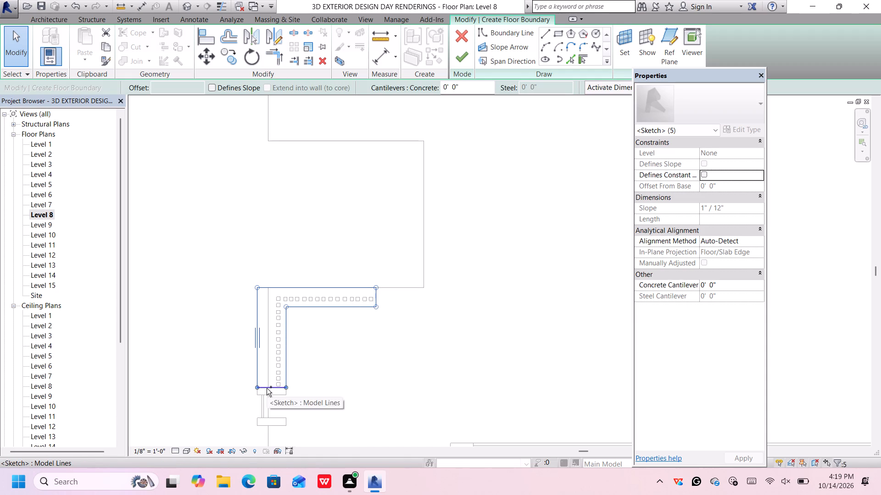
left_click(267, 388, "ctrl")
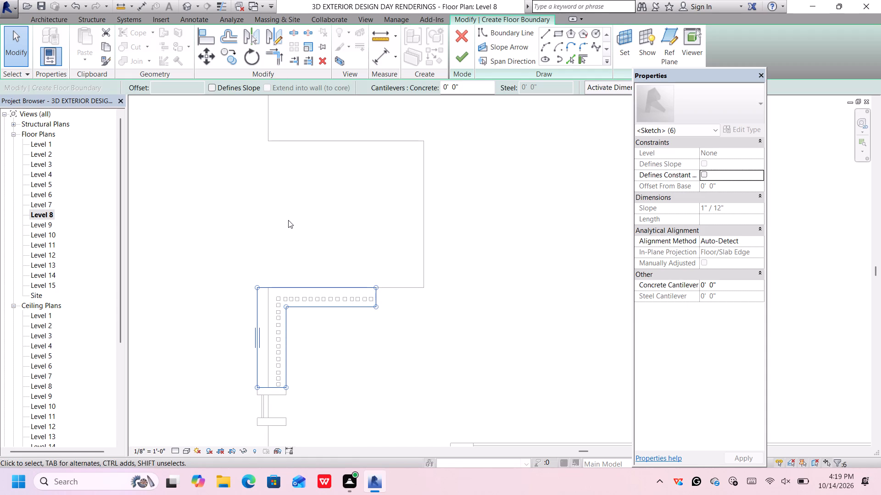
scroll(307, 225, "down", 7)
middle_click_drag(311, 209, 309, 257)
scroll(309, 254, "up", 3)
scroll(329, 255, "down", 2)
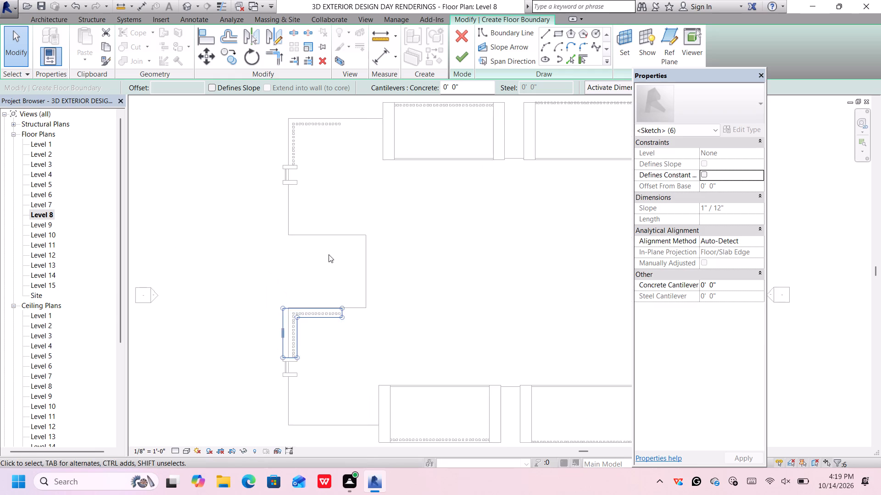
middle_click_drag(329, 258, 351, 292)
scroll(312, 367, "up", 3)
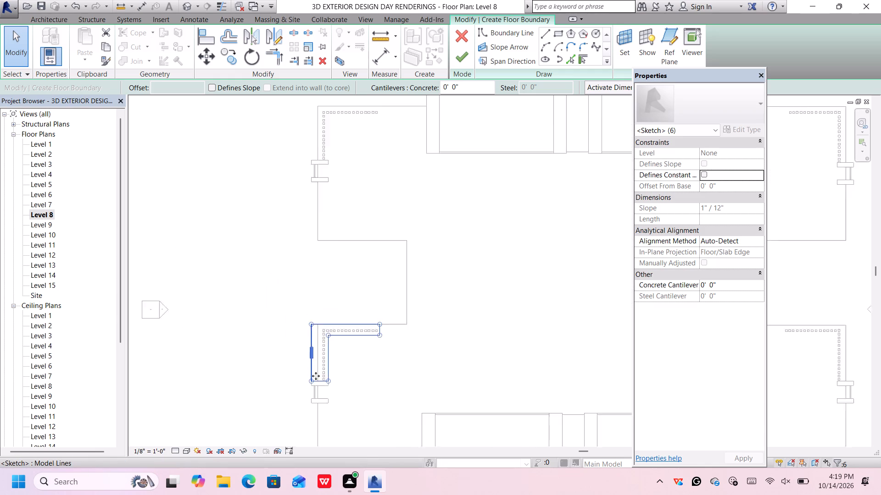
scroll(316, 376, "up", 1)
left_click(228, 60)
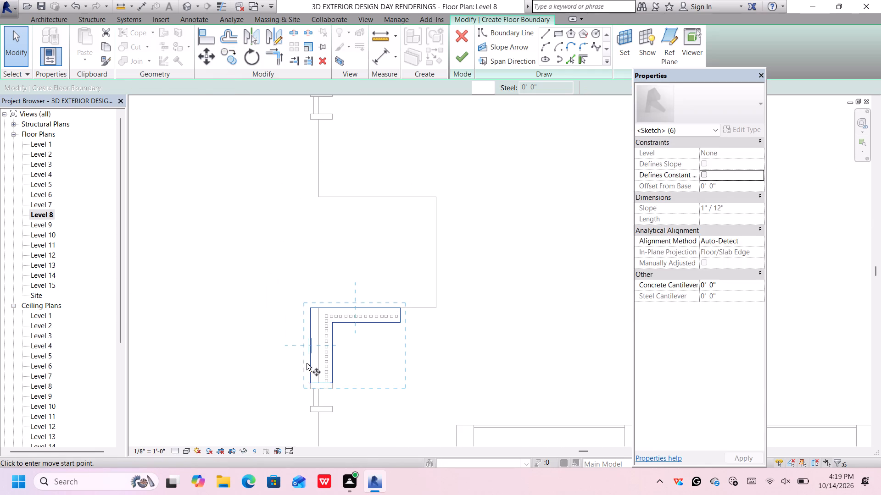
scroll(311, 383, "up", 2)
left_click(311, 382)
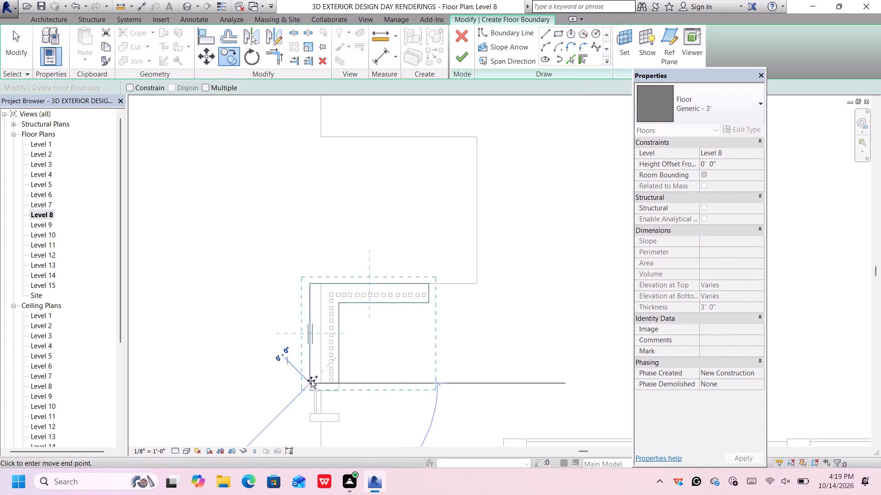
scroll(326, 232, "down", 6)
middle_click_drag(326, 233, 321, 398)
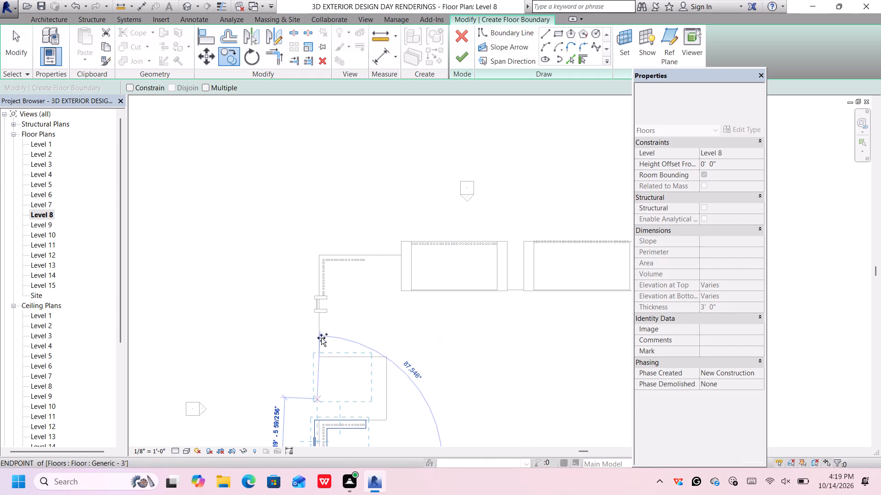
scroll(318, 304, "up", 8)
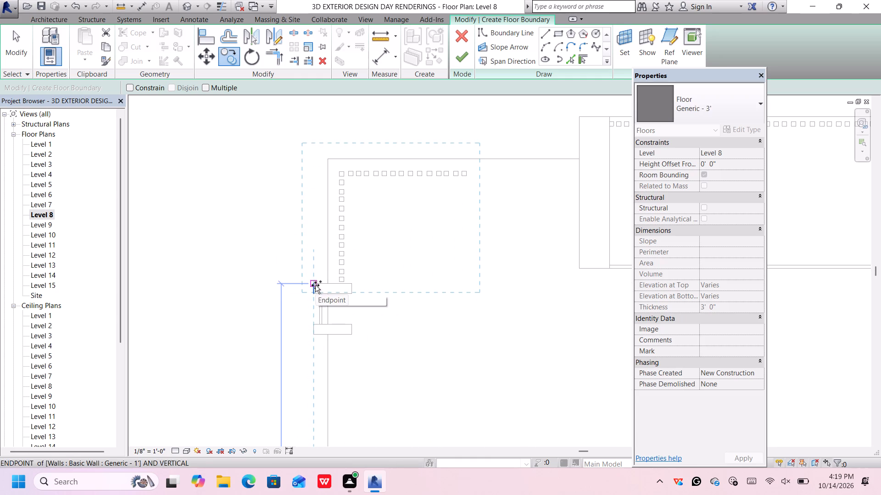
left_click(315, 285)
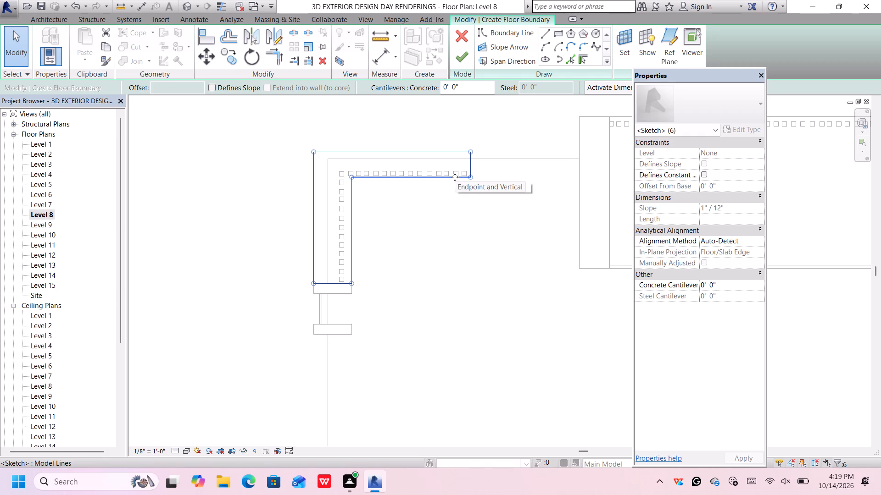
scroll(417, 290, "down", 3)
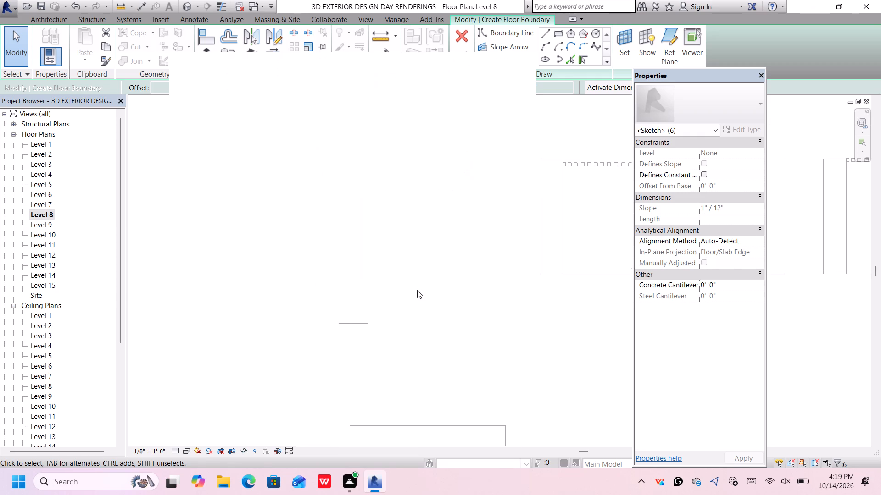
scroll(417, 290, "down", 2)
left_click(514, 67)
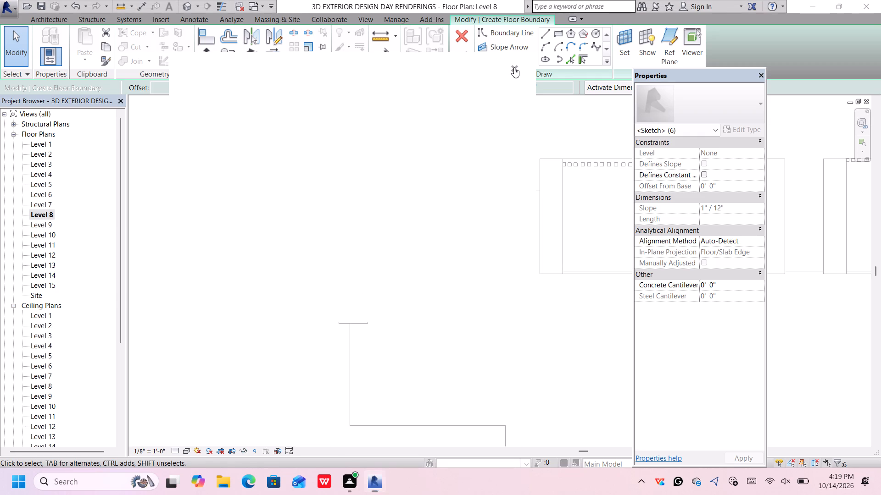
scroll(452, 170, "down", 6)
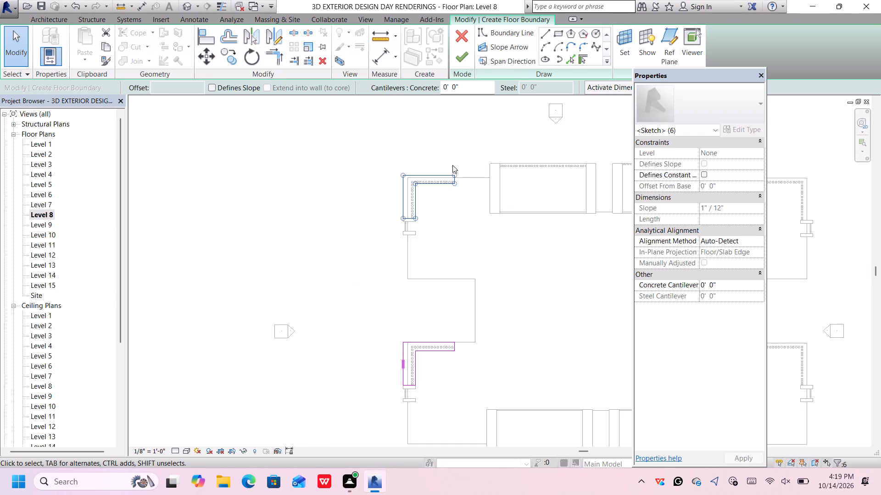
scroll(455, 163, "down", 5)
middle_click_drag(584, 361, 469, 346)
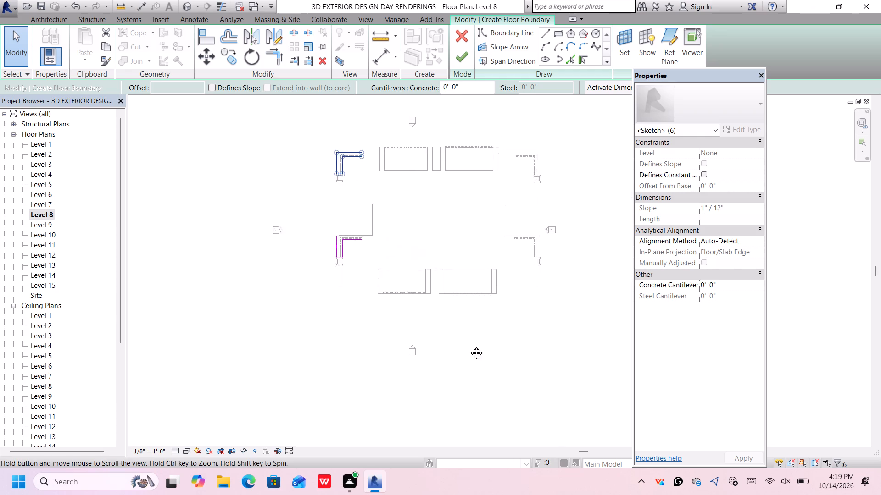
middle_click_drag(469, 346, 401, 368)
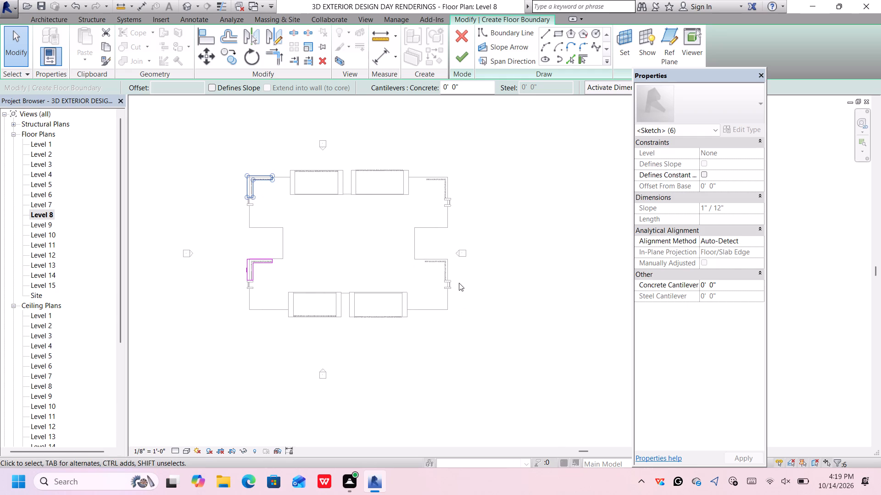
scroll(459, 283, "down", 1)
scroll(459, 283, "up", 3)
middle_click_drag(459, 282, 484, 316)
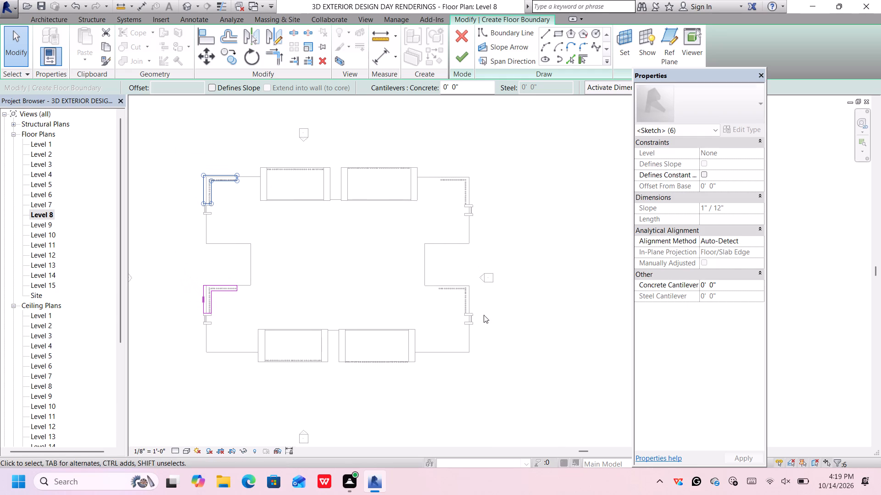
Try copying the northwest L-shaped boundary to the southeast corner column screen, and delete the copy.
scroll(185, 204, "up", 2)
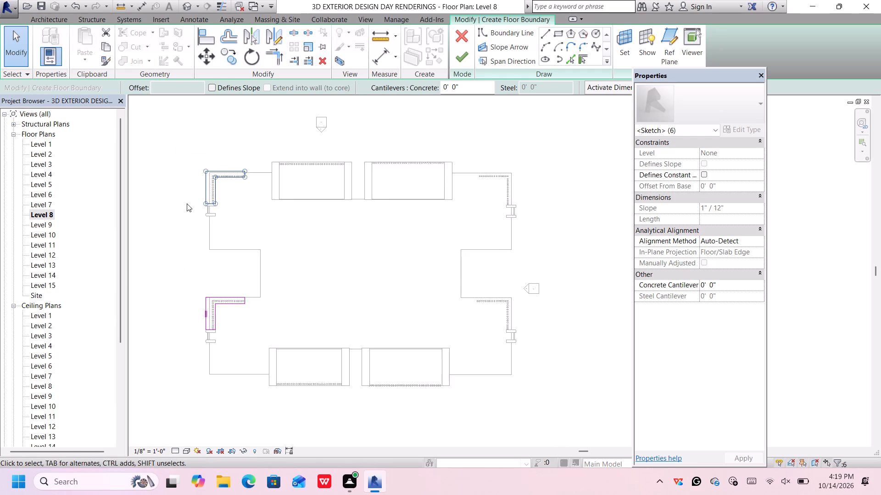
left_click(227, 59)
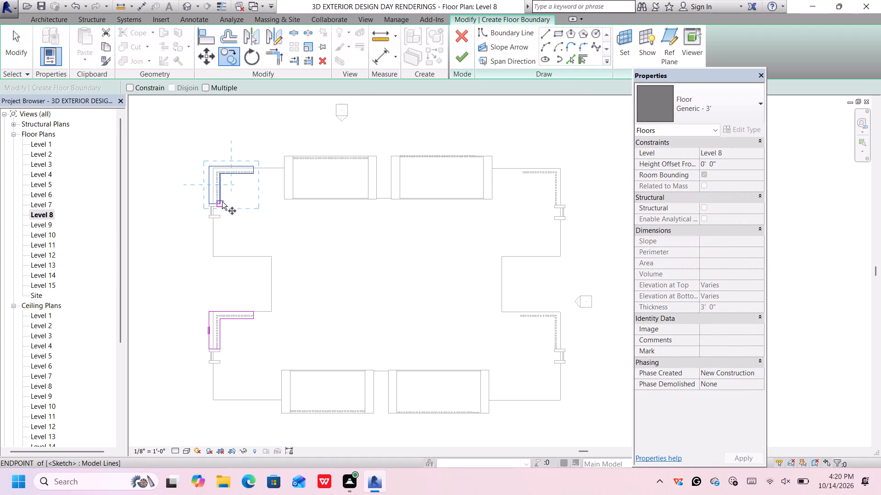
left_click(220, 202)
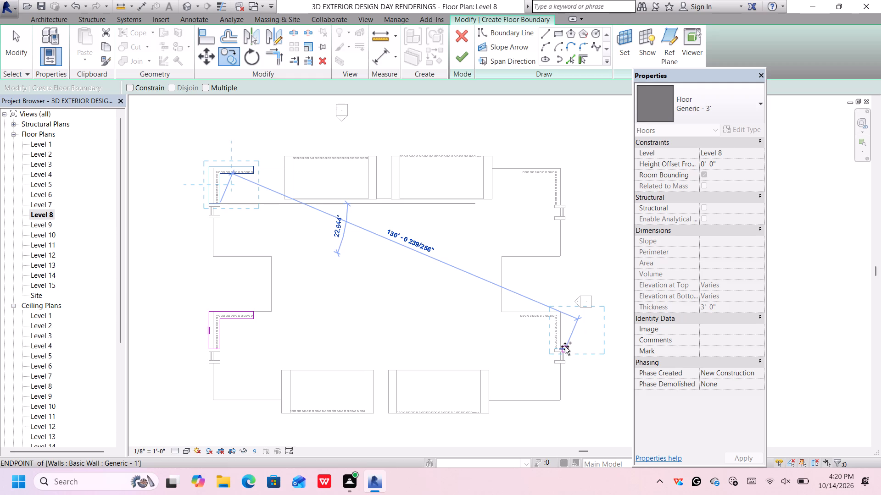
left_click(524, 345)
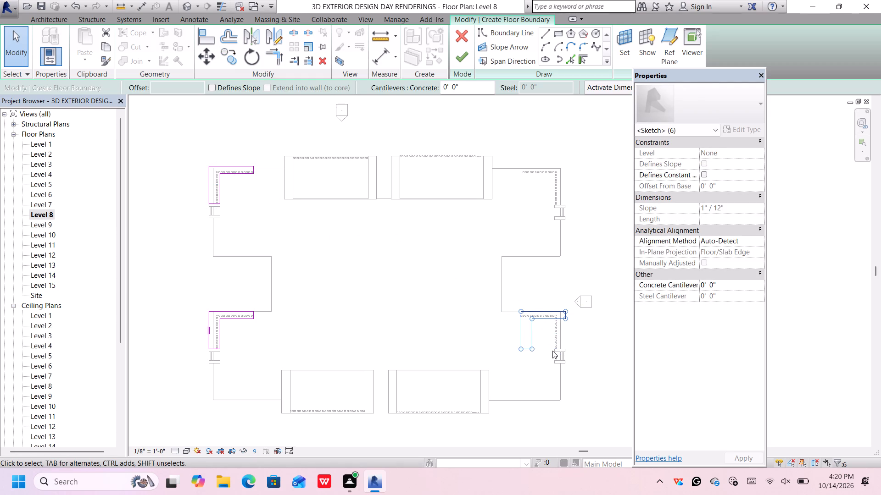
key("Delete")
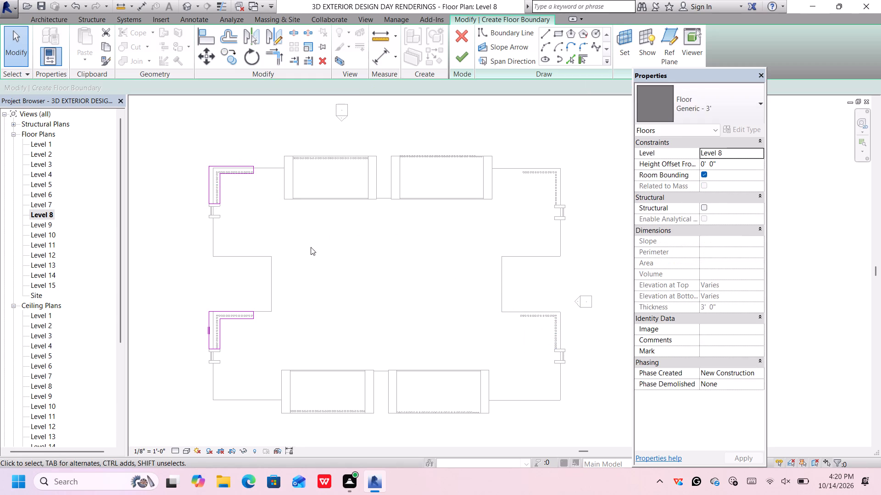
Widen the northwest L-shaped boundary's horizontal arm by setting its inner edge 3' from the outer edge.
scroll(229, 183, "up", 2)
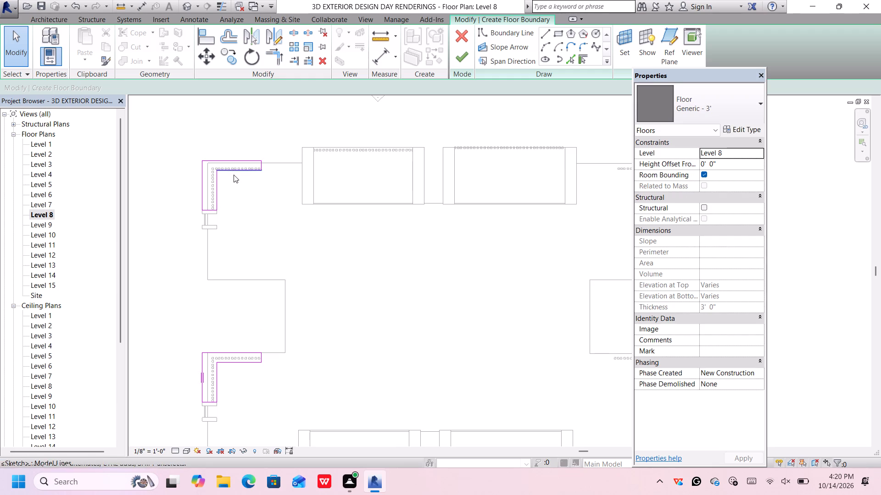
middle_click_drag(234, 175, 240, 200)
scroll(240, 198, "up", 5)
left_click(240, 195)
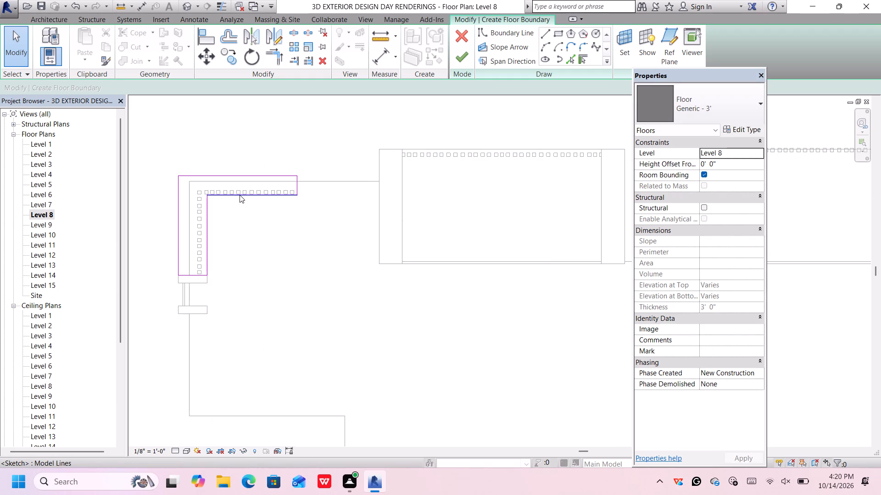
scroll(240, 195, "up", 6)
left_click(424, 172)
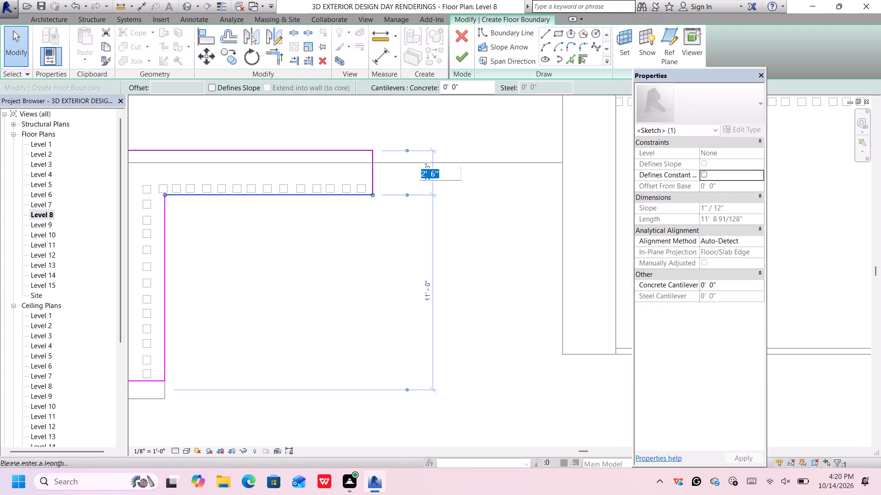
key("Page_Down")
key("BackSpace")
type("3'")
key("Return")
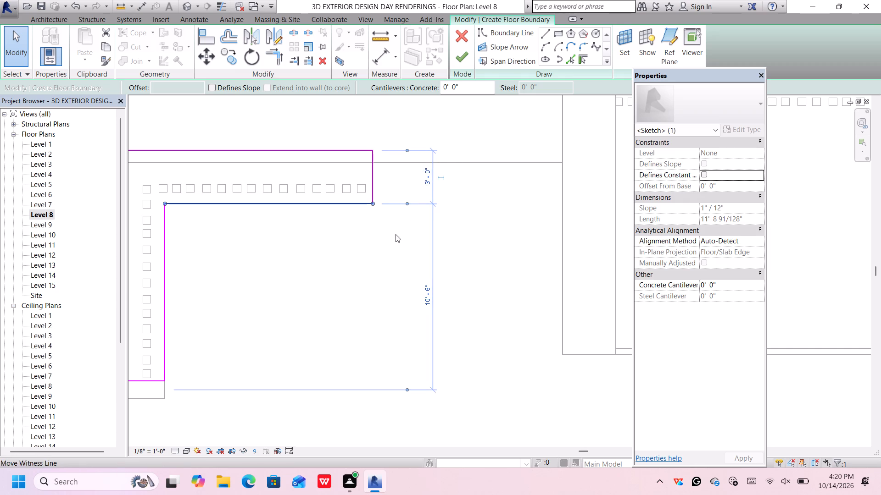
Set the southwest L-shaped boundary's inner horizontal edge 3' from its outer edge.
scroll(375, 258, "down", 10)
middle_click_drag(387, 306, 364, 220)
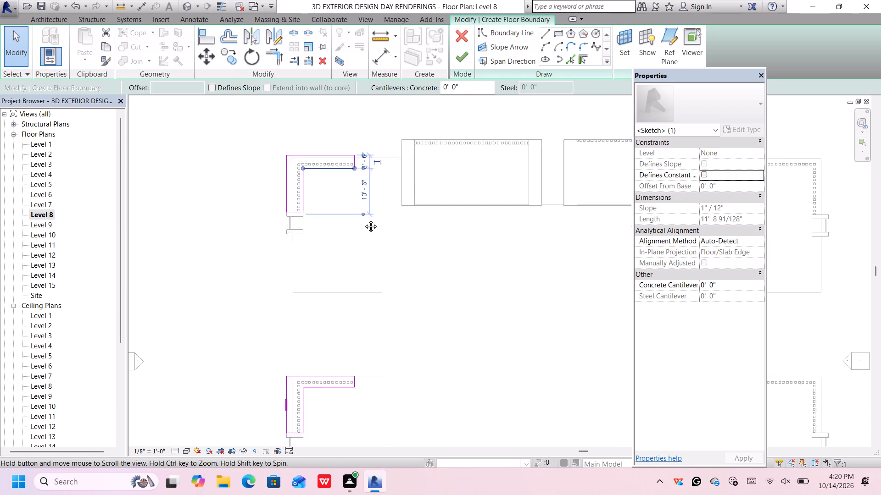
middle_click_drag(364, 220, 360, 207)
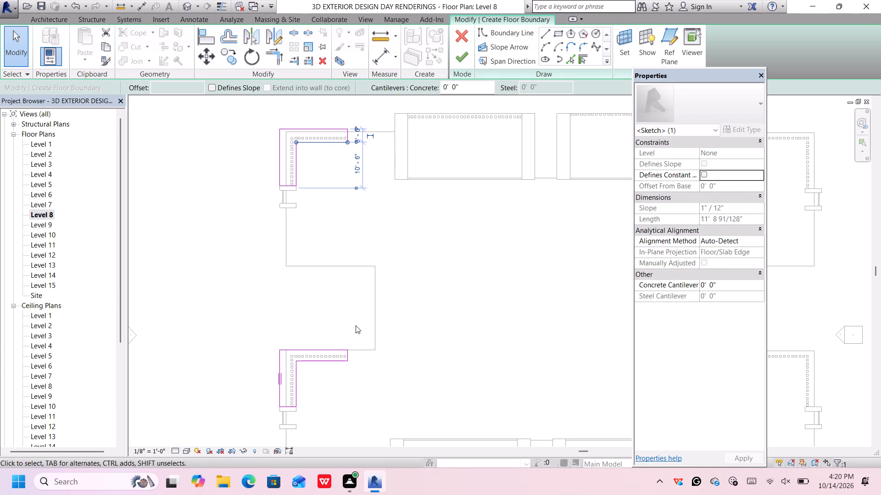
left_click(342, 360)
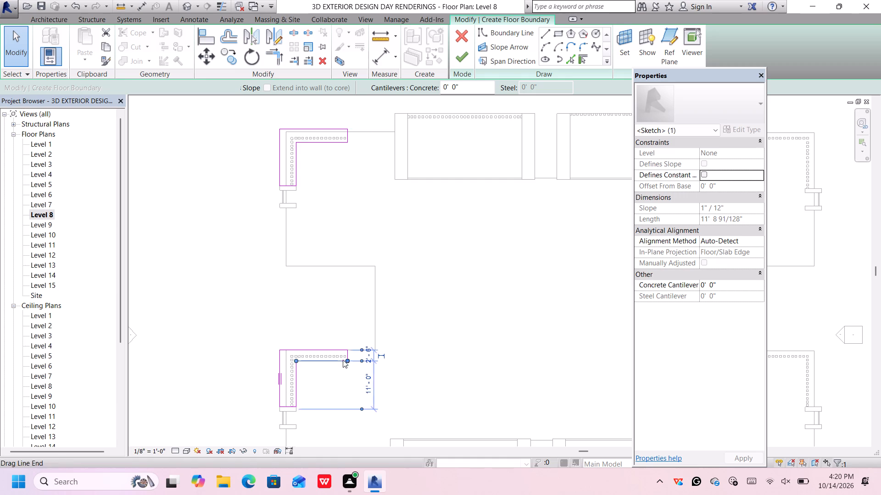
scroll(353, 358, "up", 5)
left_click(385, 352)
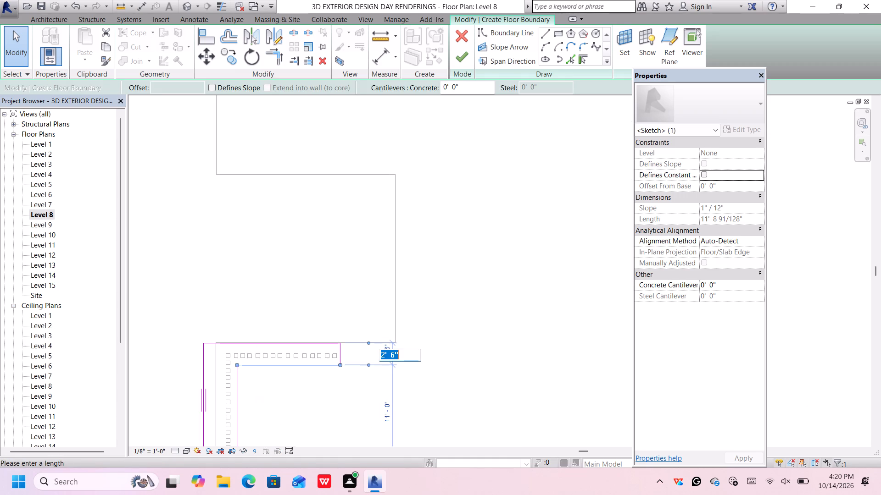
key("BackSpace")
type("3'")
key("Return")
Sketch a 13' vertical boundary edge from the southeast fin wall's outer corner alongside the corner column screen.
scroll(385, 351, "down", 10)
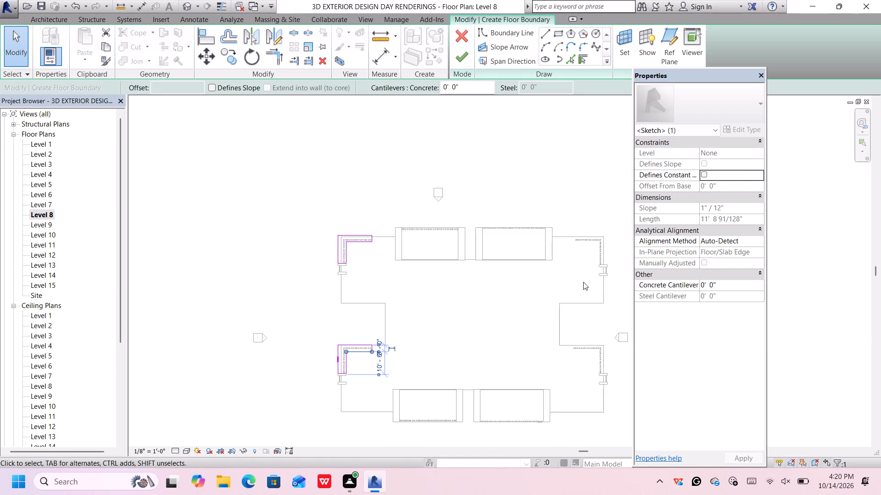
middle_click(630, 310)
middle_click_drag(625, 309, 514, 297)
scroll(519, 297, "up", 1)
scroll(510, 216, "up", 1)
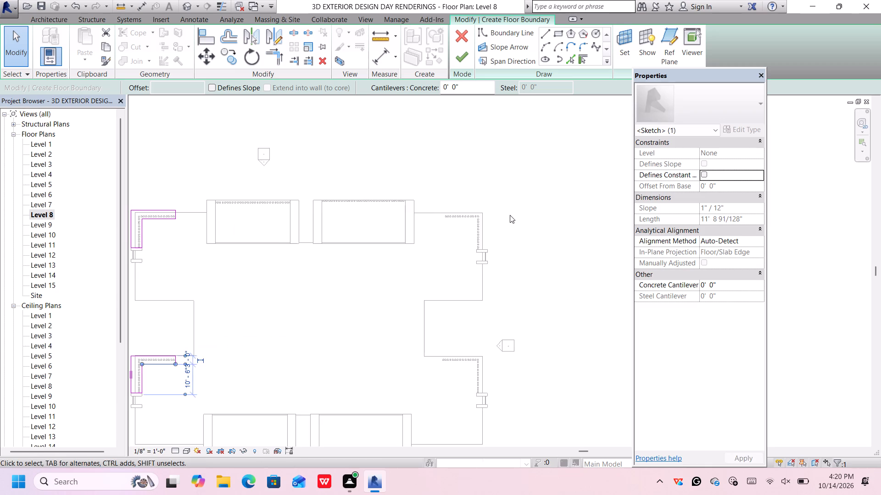
scroll(510, 213, "up", 1)
scroll(509, 213, "down", 4)
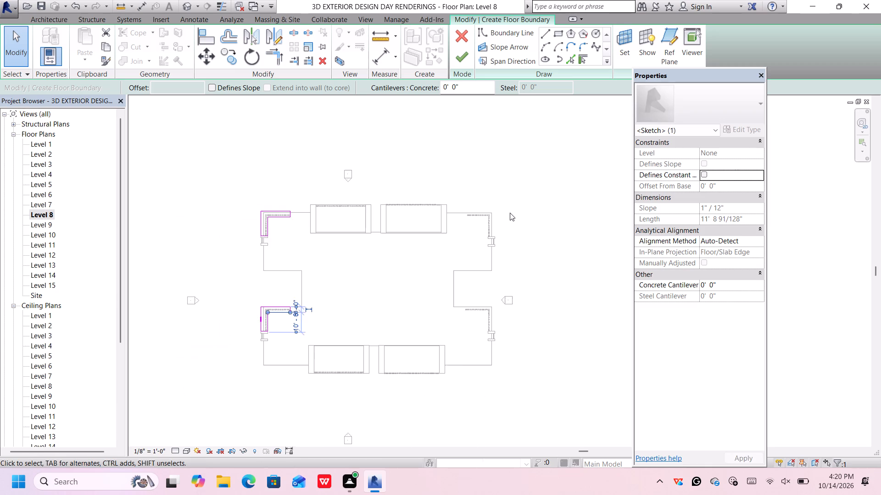
scroll(511, 210, "up", 1)
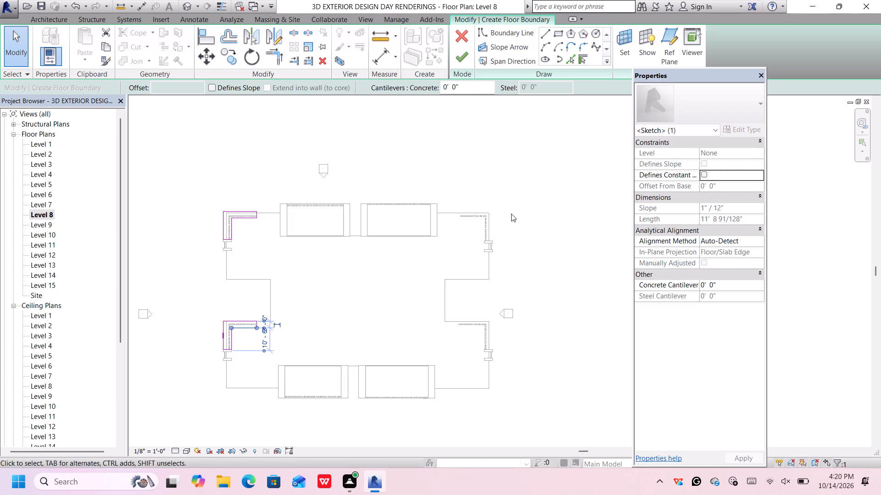
middle_click(519, 231)
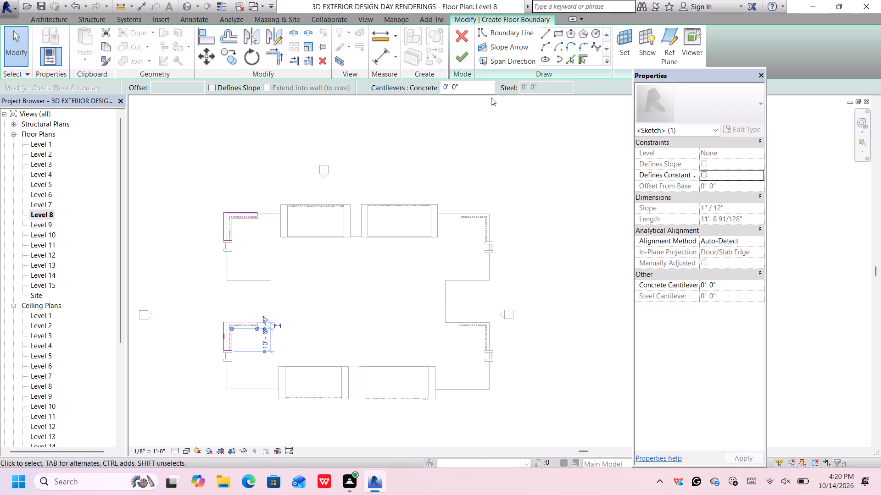
left_click(545, 35)
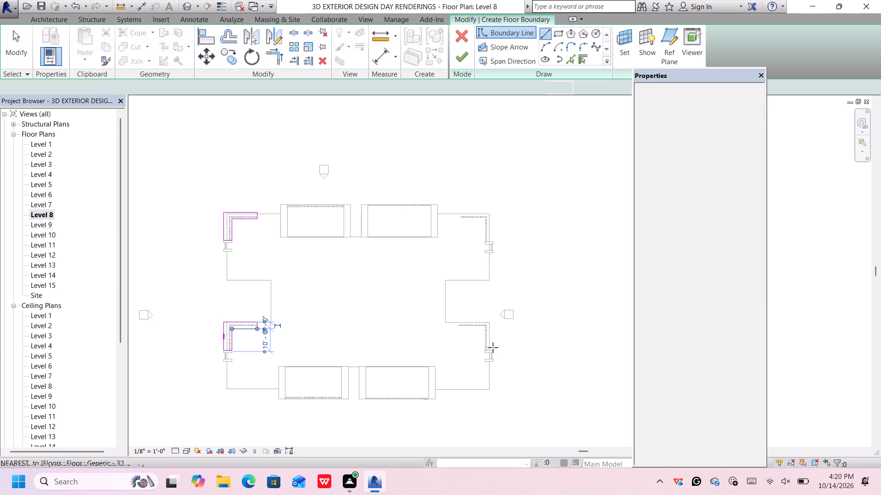
scroll(495, 352, "up", 6)
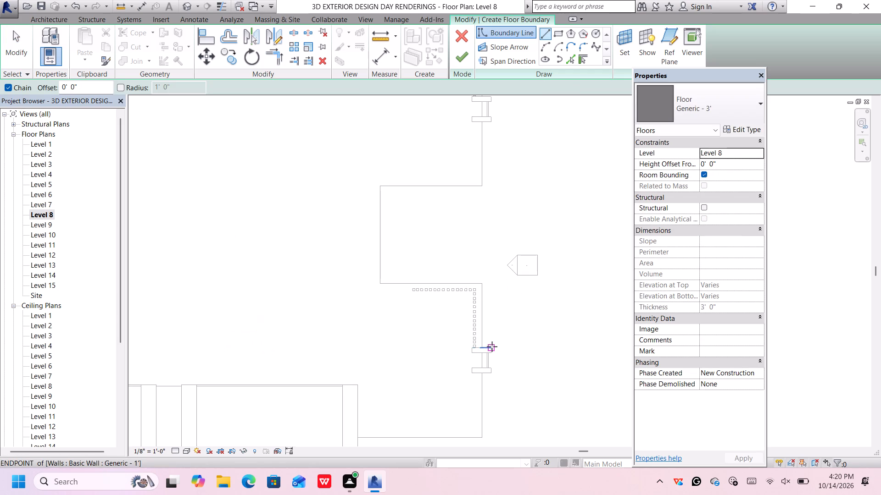
left_click(492, 346)
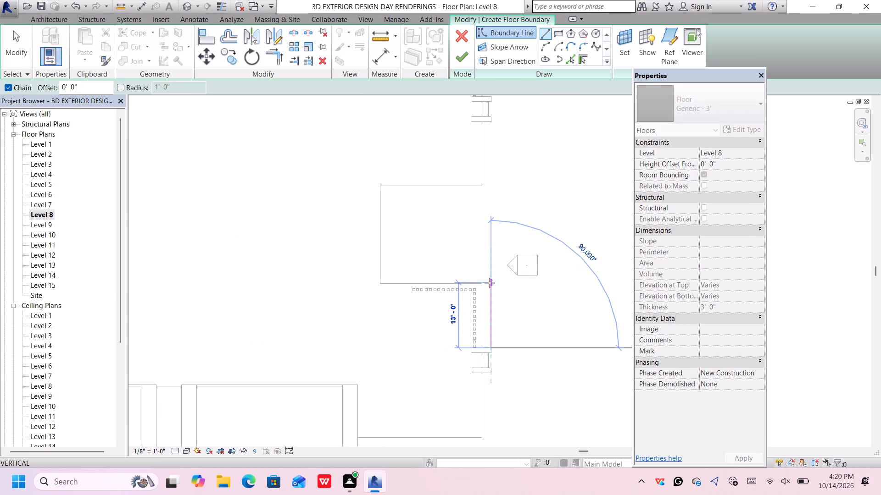
scroll(490, 282, "up", 5)
left_click(490, 283)
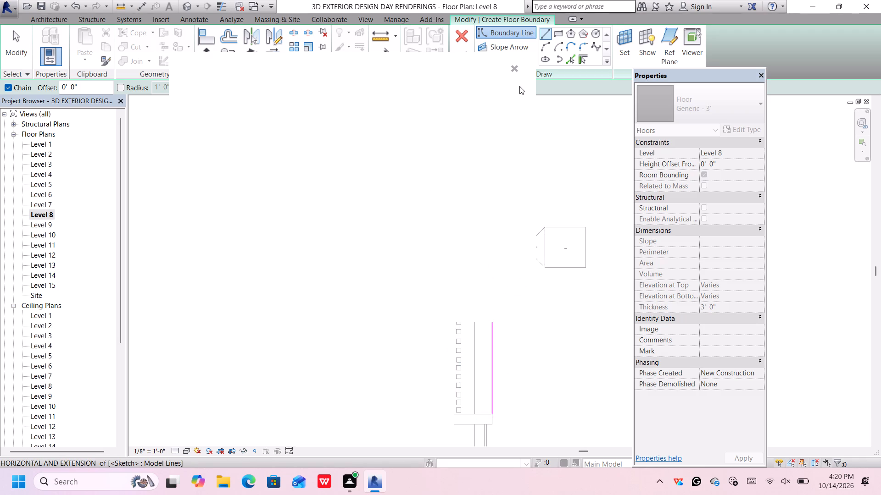
Continue the southeast boundary with a 16' horizontal edge along the screen, a 3' vertical return and an 11'-6" inner horizontal edge.
left_click(513, 67)
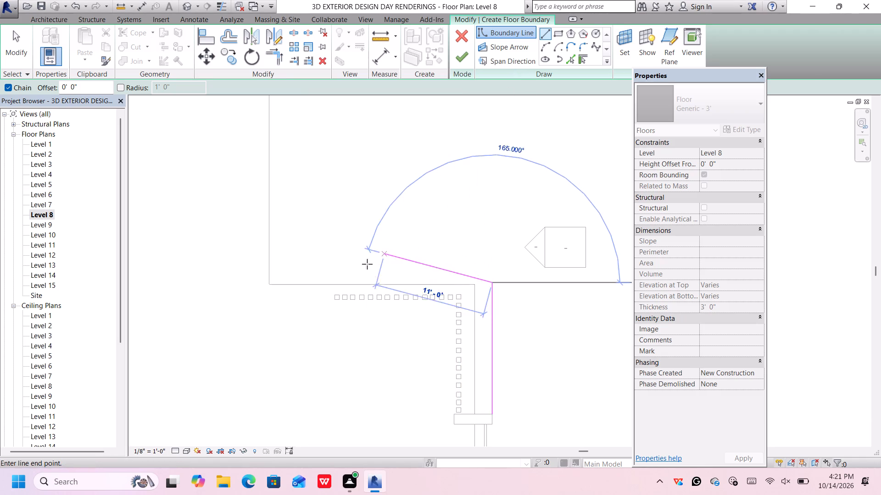
left_click(331, 285)
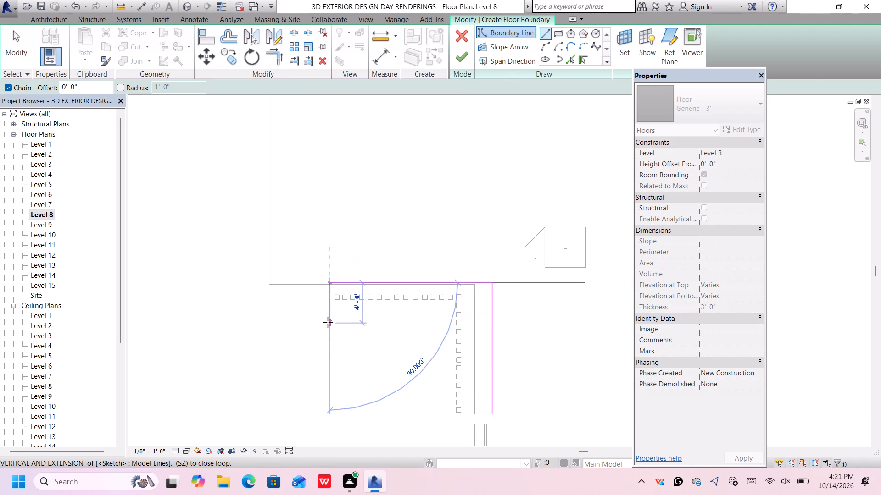
left_click(330, 315)
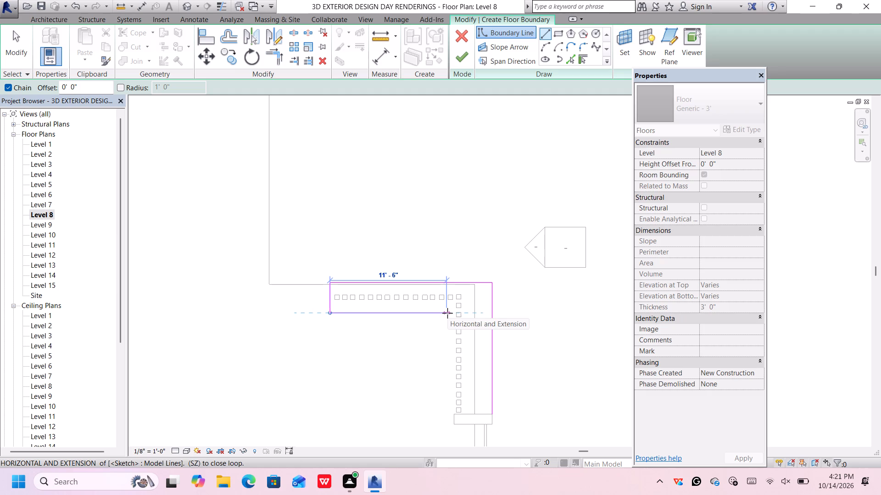
left_click(447, 313)
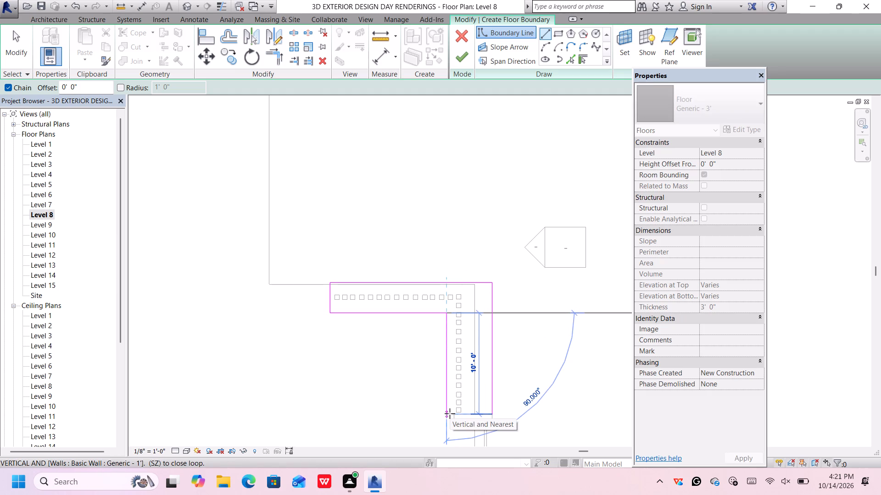
key("ctrl+z")
Draw a 10' inner vertical edge from the southeast fin wall's inner corner and join it to the inner horizontal edge.
scroll(443, 313, "up", 3)
scroll(464, 426, "down", 2)
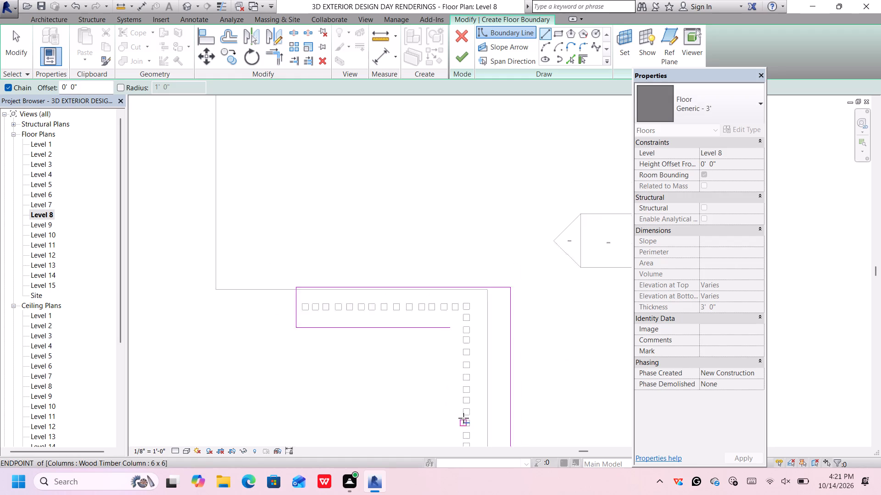
scroll(463, 418, "down", 1)
scroll(464, 433, "up", 1)
scroll(464, 431, "down", 1)
middle_click_drag(463, 426, 459, 348)
scroll(454, 367, "up", 2)
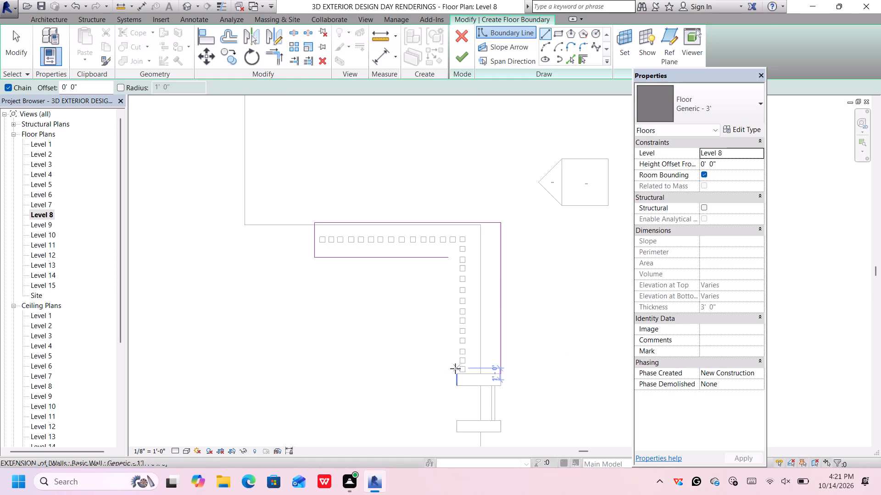
scroll(455, 368, "up", 1)
left_click(458, 374)
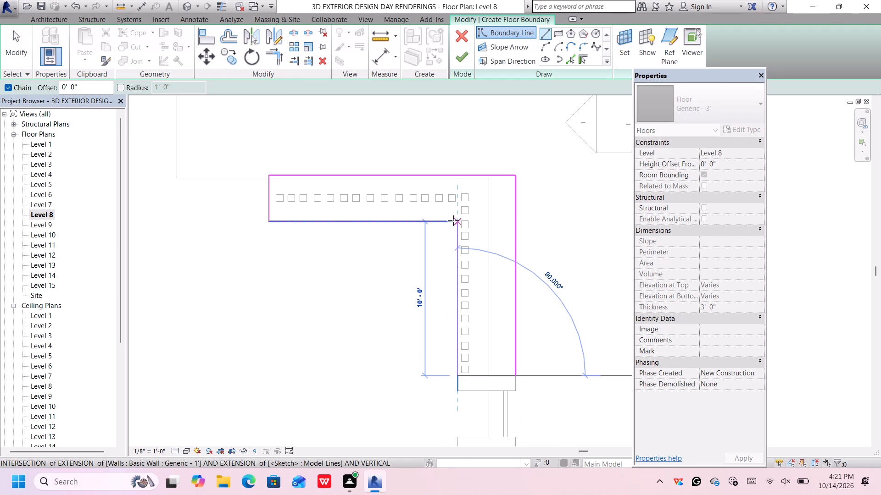
left_click(457, 221)
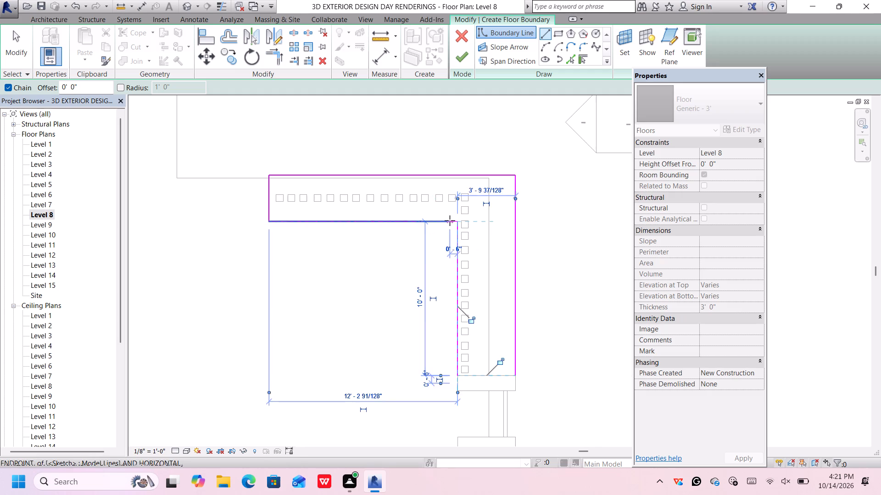
left_click(449, 220)
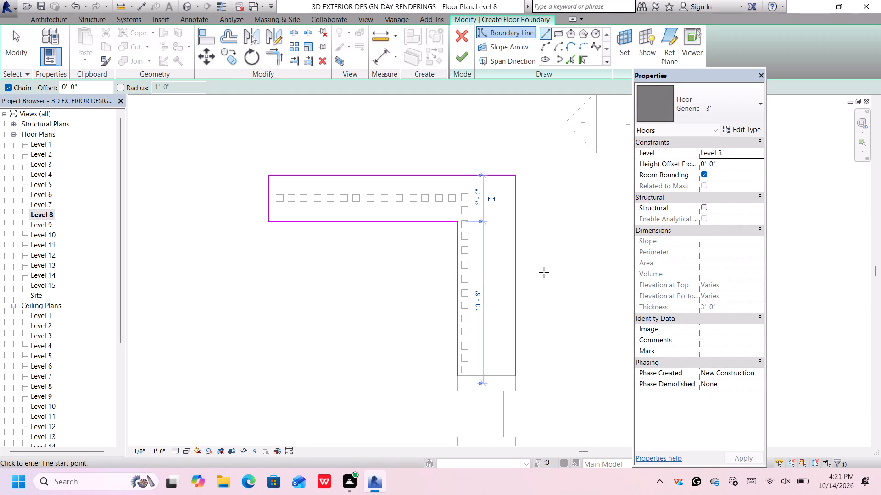
key("Escape")
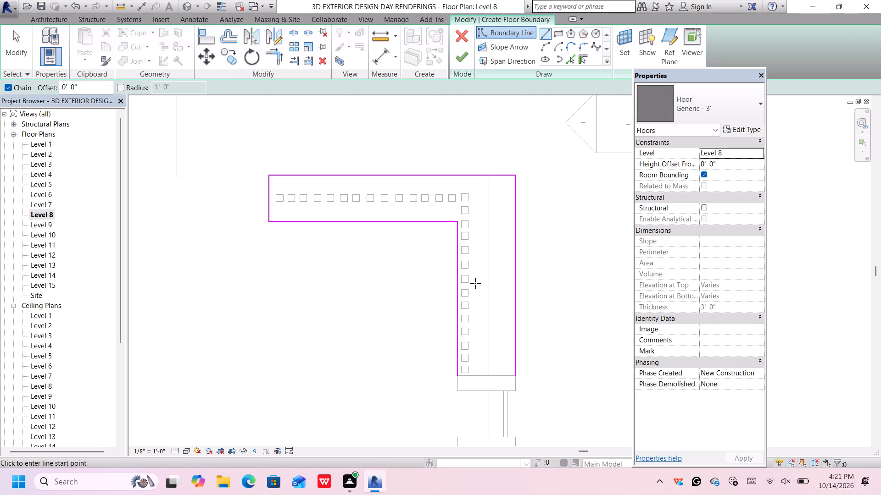
Close the southeast L-shaped boundary with a horizontal edge about 3'-9" long across the fin wall, joining the inner and outer vertical edges.
left_click(458, 376)
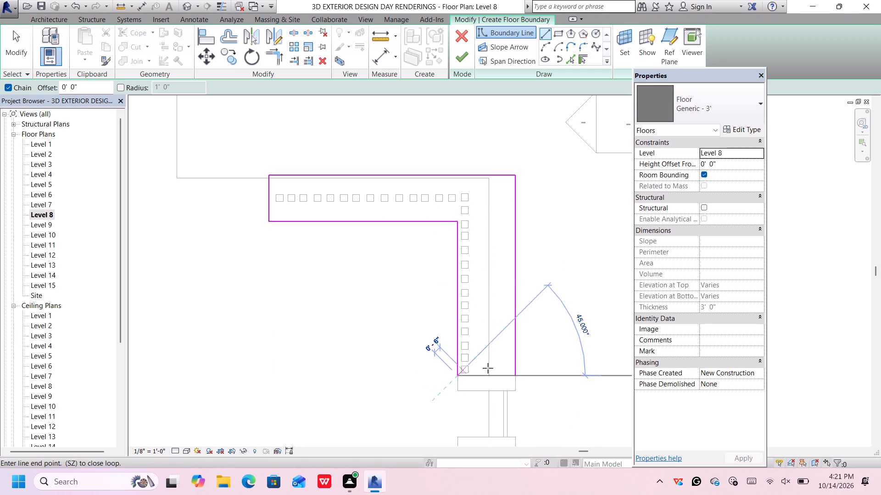
left_click(514, 374)
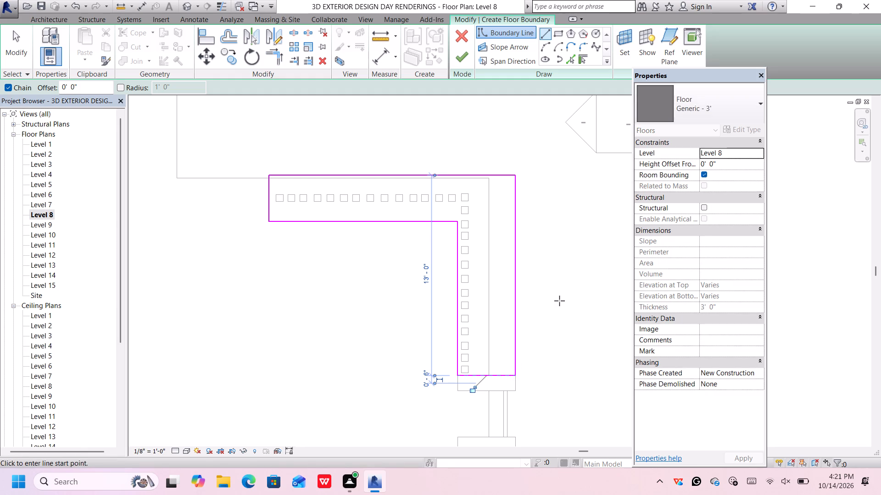
key("Escape")
key("Escape")
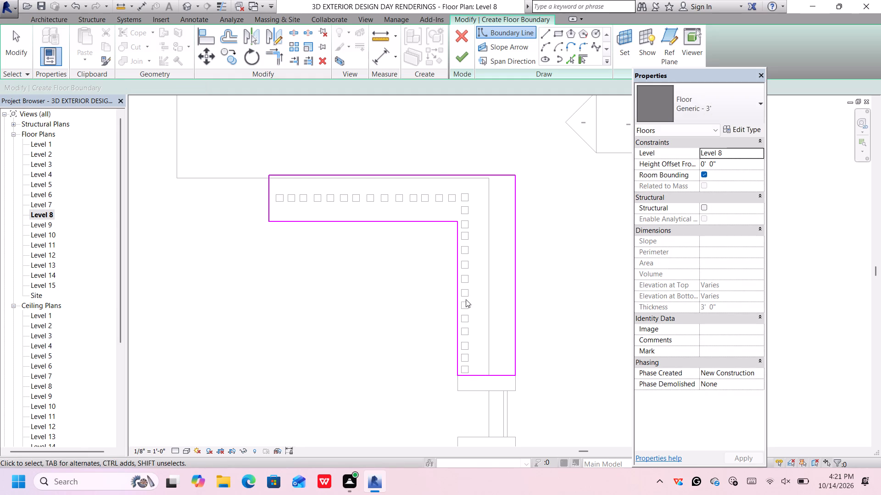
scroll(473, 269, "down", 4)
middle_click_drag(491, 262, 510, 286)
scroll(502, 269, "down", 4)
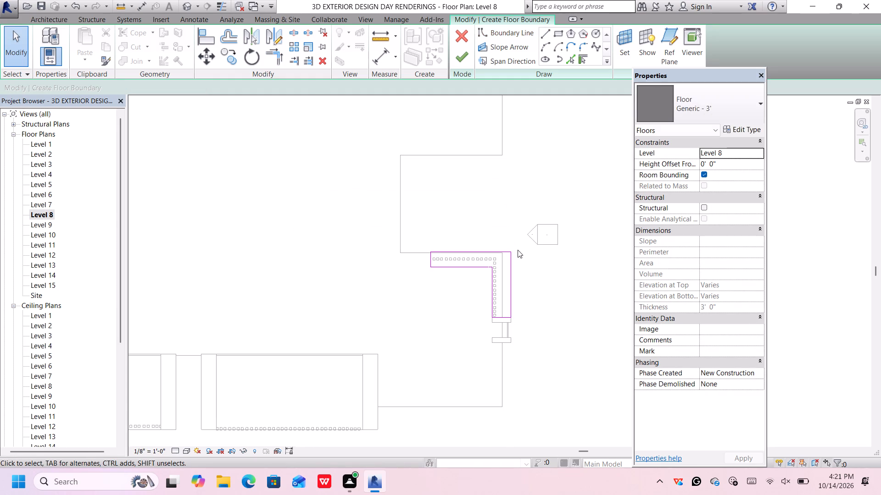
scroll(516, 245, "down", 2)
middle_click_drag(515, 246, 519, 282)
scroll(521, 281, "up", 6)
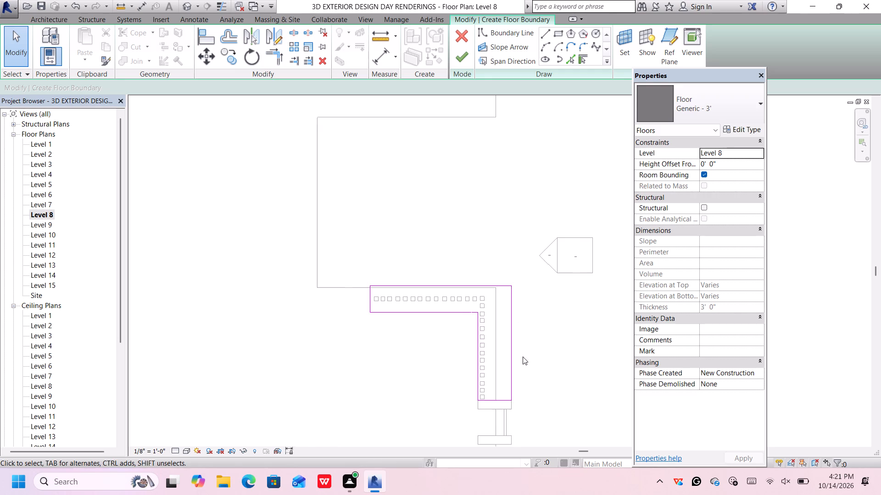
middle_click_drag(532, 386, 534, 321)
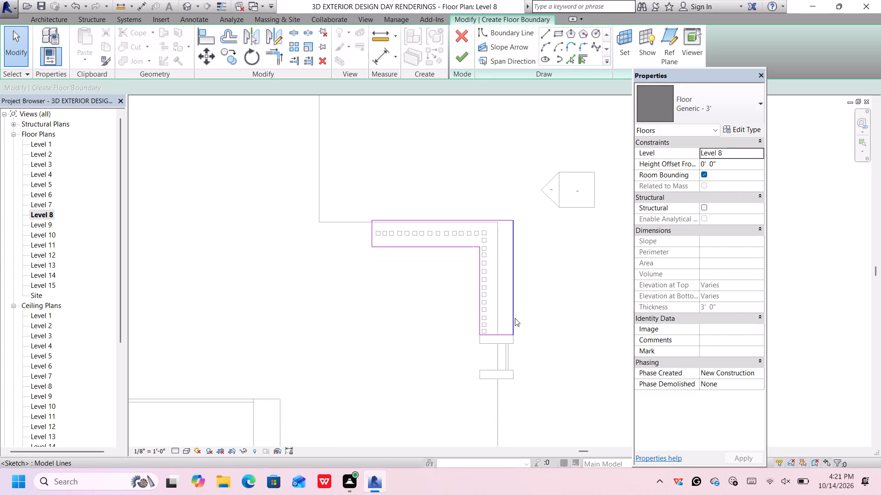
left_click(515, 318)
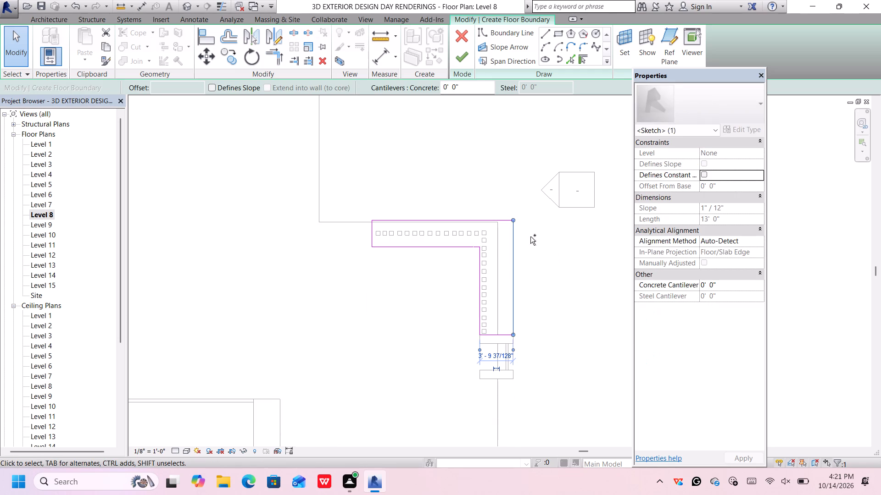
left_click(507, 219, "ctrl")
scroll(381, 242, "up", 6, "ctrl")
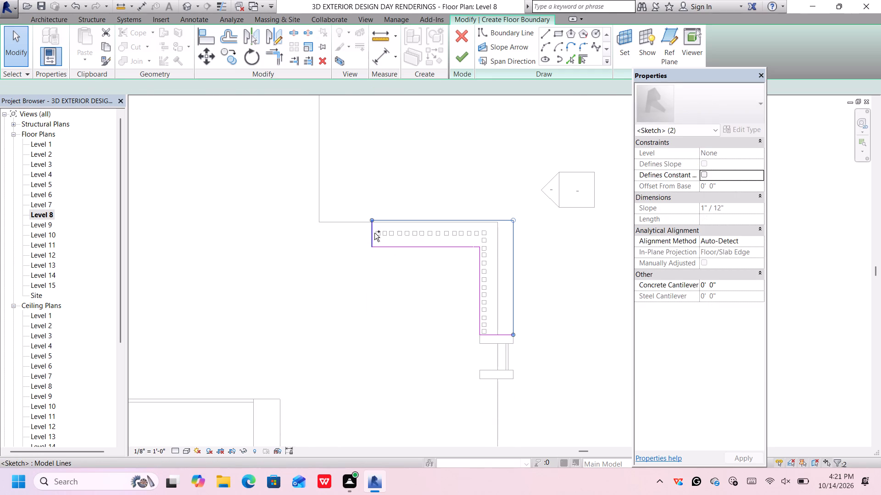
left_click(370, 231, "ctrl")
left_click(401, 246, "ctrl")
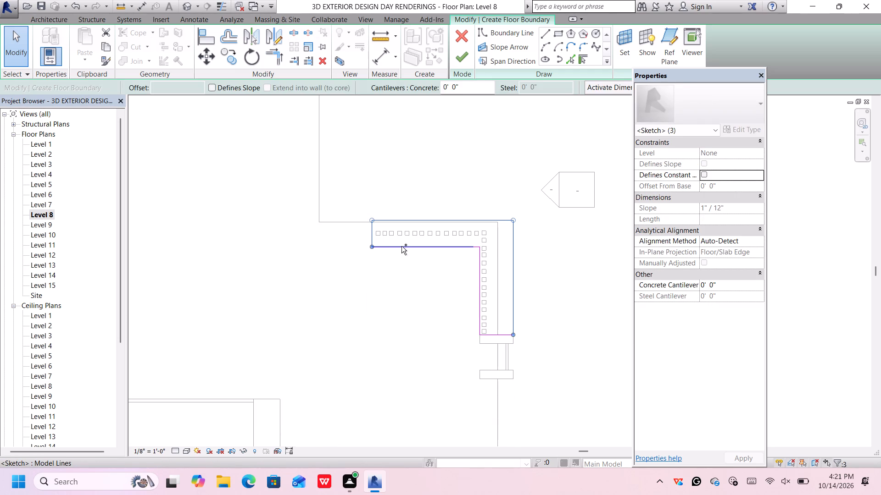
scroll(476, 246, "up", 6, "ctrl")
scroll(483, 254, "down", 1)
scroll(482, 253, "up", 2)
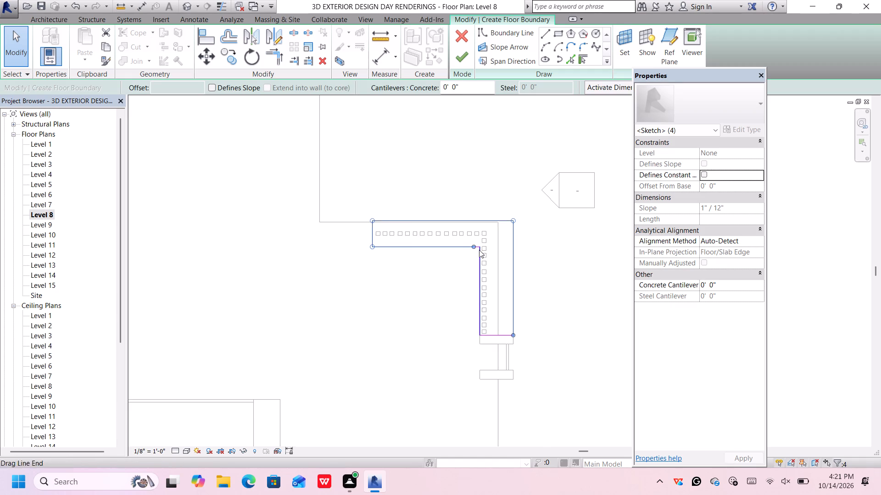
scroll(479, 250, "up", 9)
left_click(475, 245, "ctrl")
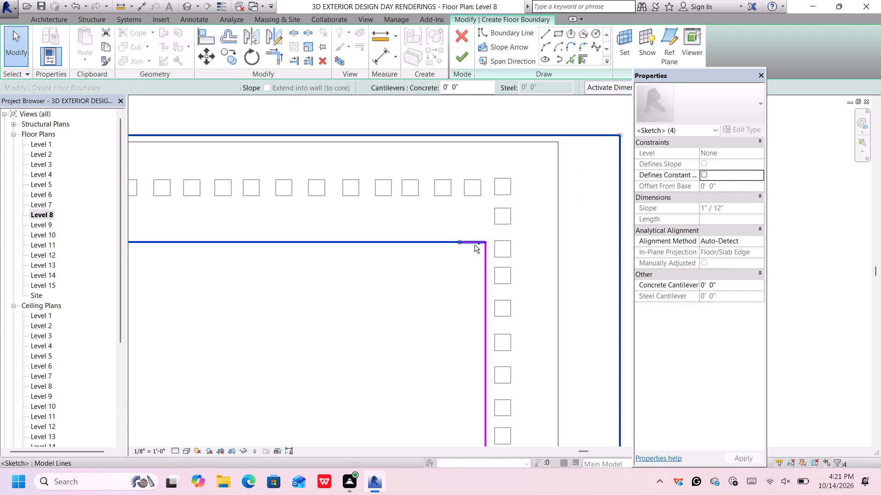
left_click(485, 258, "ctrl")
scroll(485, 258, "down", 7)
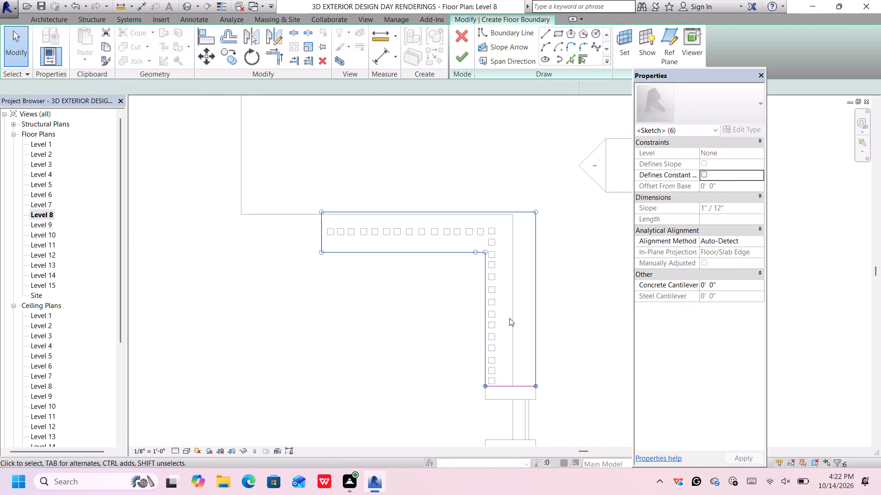
Select all seven edges of the southeast L-shaped floor boundary, including the short segment at the inner corner and the end edges.
left_click(526, 385)
scroll(578, 258, "down", 3)
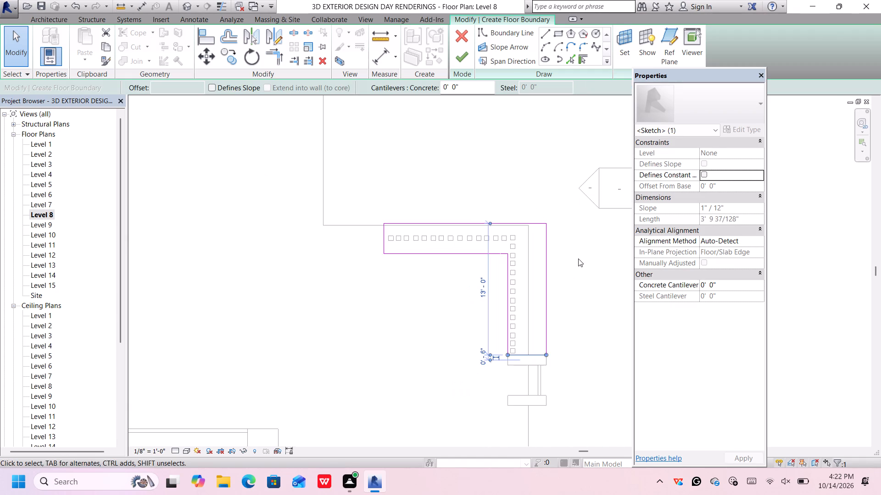
scroll(548, 206, "down", 5)
middle_click_drag(552, 163, 480, 416)
scroll(546, 186, "up", 1)
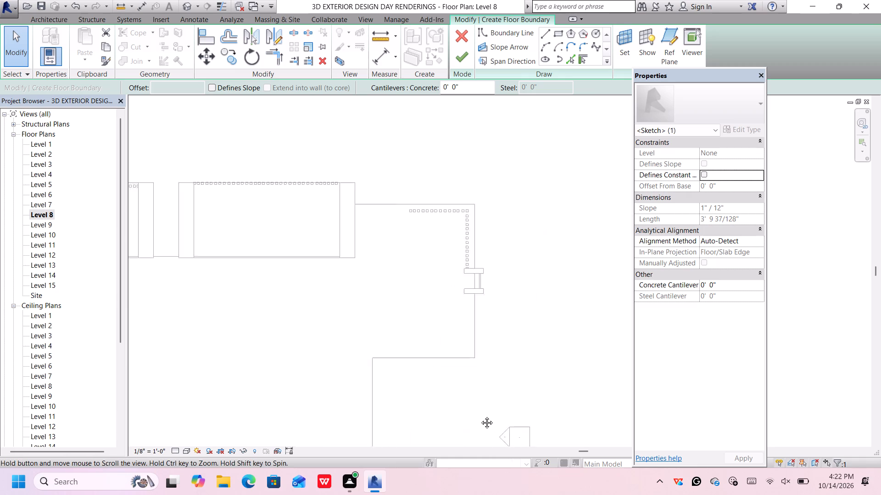
middle_click_drag(480, 416, 506, 260)
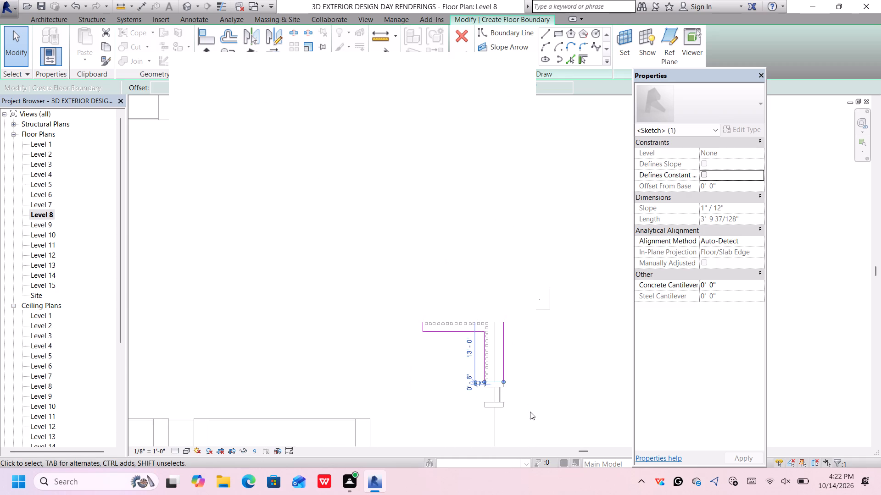
left_click(518, 68)
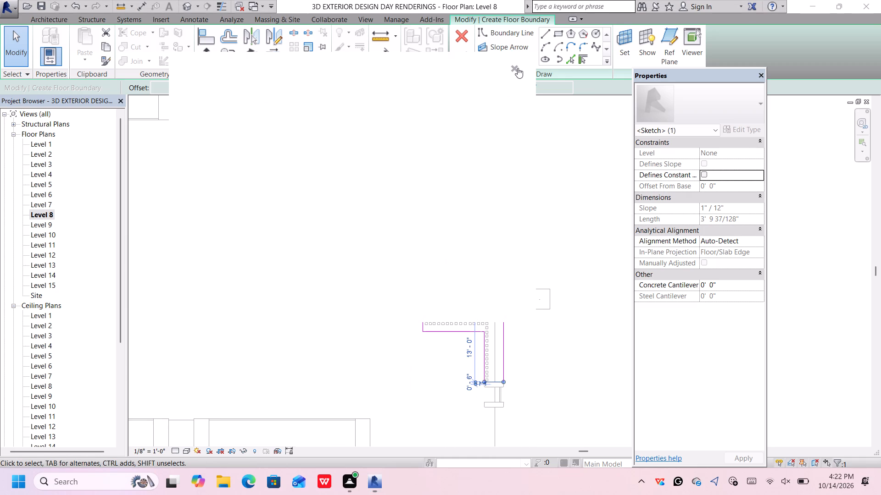
scroll(508, 319, "up", 1)
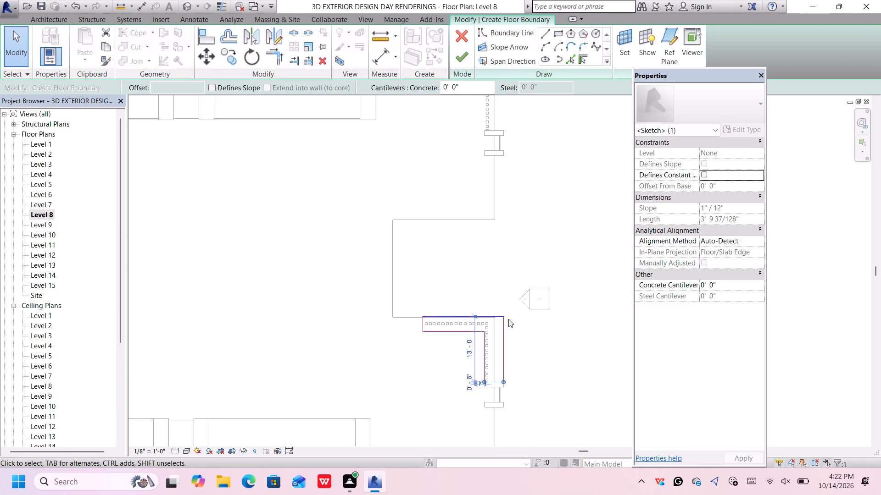
scroll(500, 319, "up", 3)
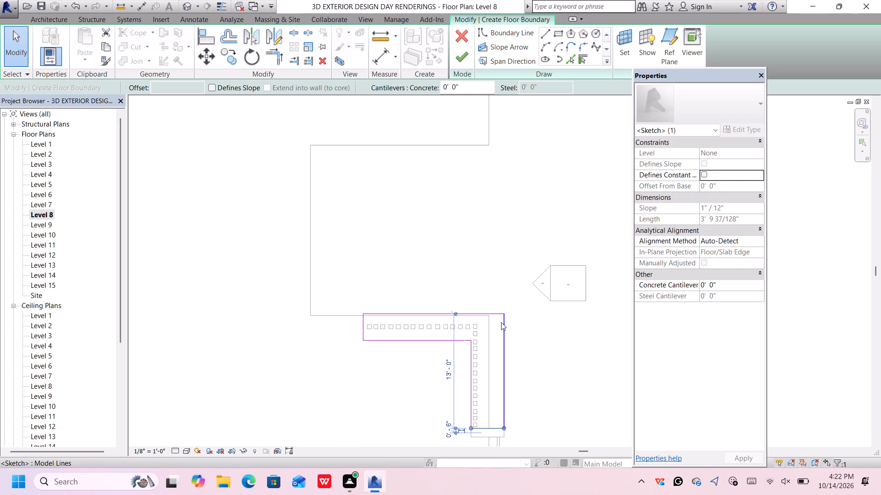
left_click(504, 349, "ctrl")
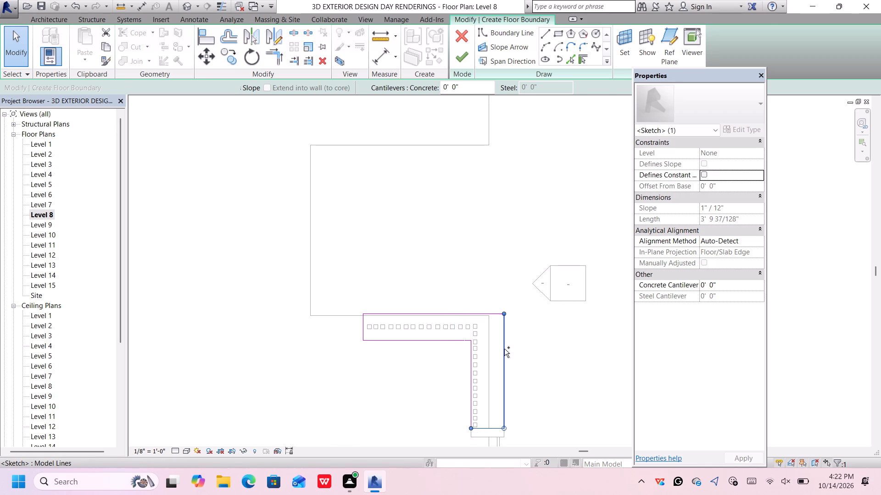
left_click(490, 311, "ctrl")
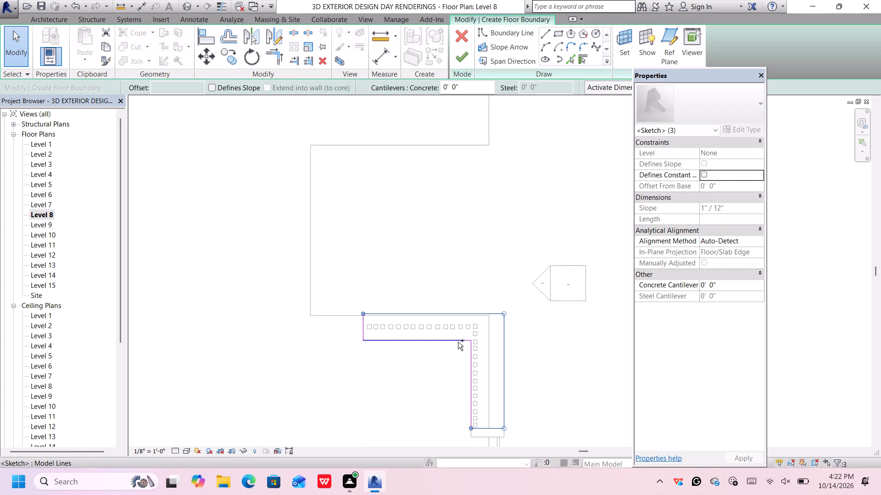
left_click(458, 341, "ctrl")
scroll(471, 341, "up", 1)
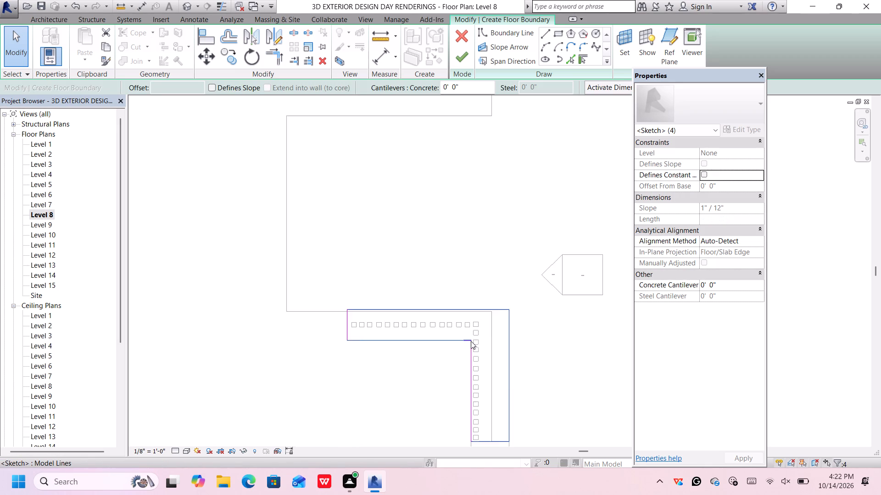
scroll(471, 341, "up", 3)
left_click(468, 340, "ctrl")
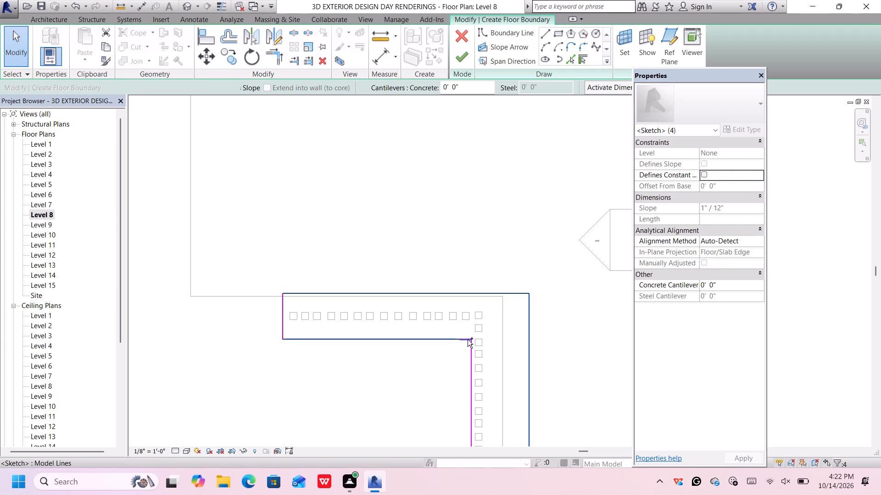
left_click(472, 355, "ctrl")
scroll(488, 340, "down", 3)
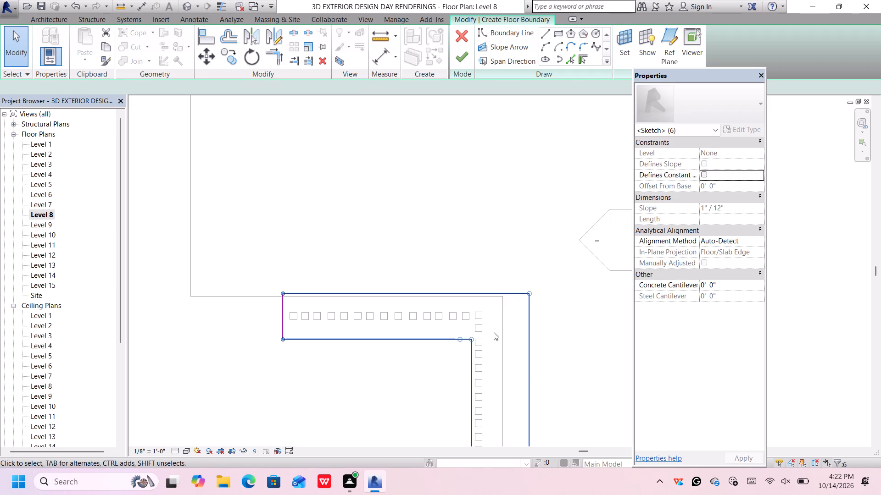
scroll(494, 332, "down", 4)
scroll(499, 402, "up", 5)
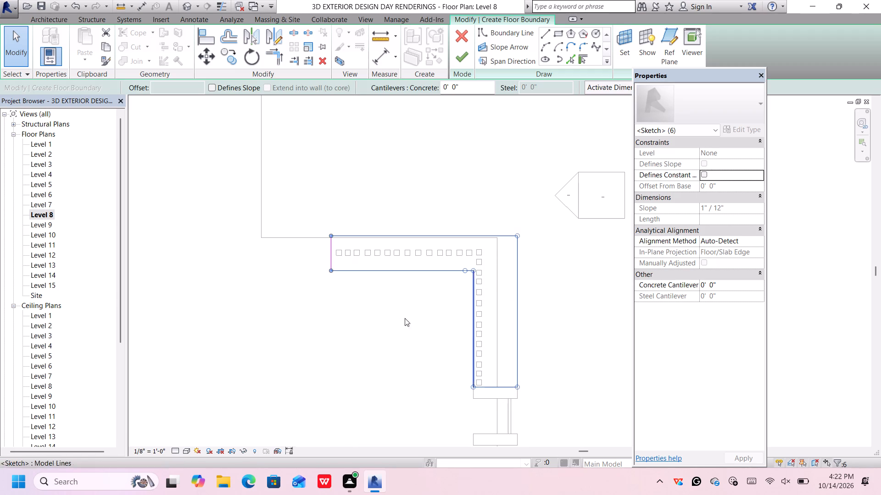
left_click(330, 255, "ctrl")
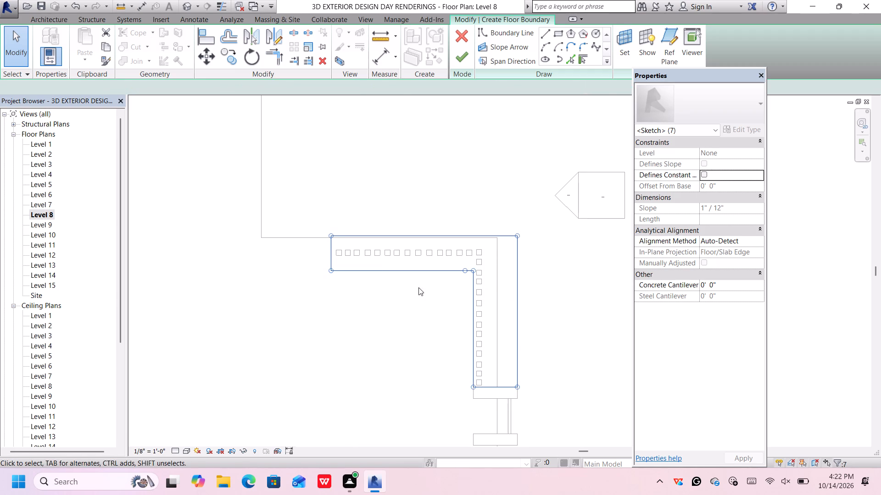
Copy the L-shaped floor boundary from its outer endpoint to the matching louvered corner farther up the plan and finish the floor sketch.
left_click(226, 58)
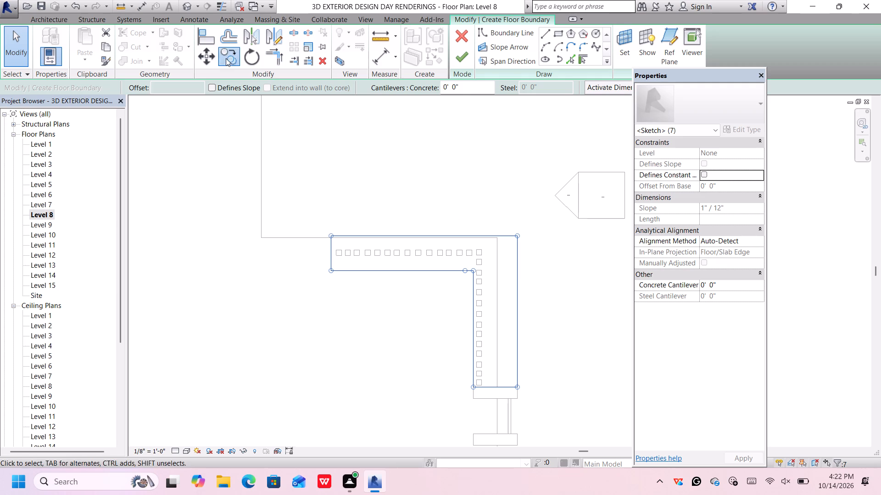
left_click(516, 386)
scroll(516, 209, "down", 7)
middle_click_drag(517, 202, 519, 336)
scroll(517, 202, "down", 1)
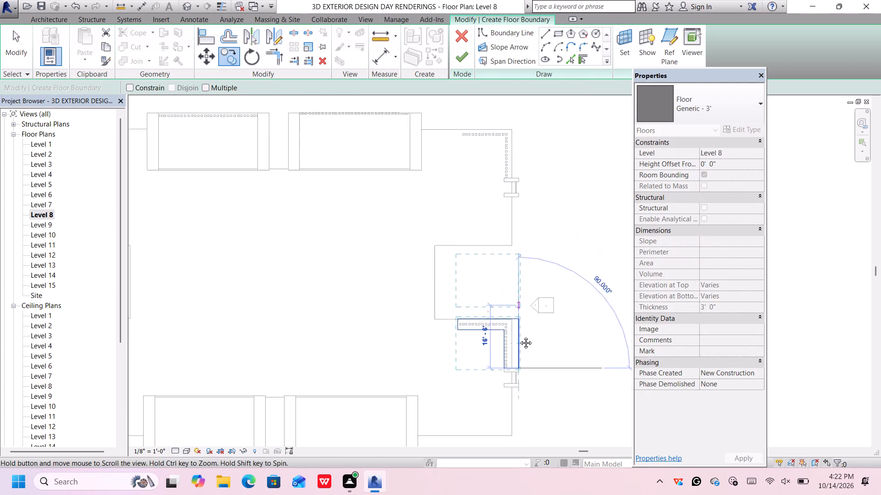
middle_click_drag(519, 336, 503, 431)
scroll(501, 303, "up", 4)
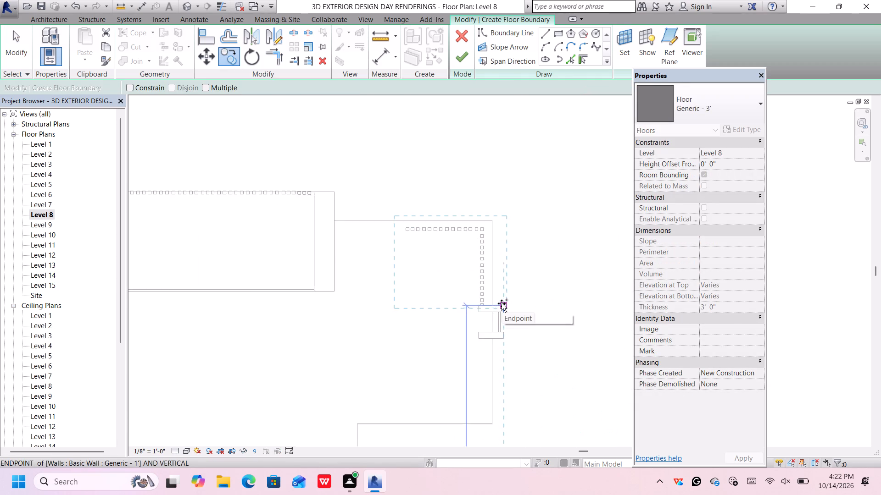
scroll(502, 303, "up", 6)
left_click(506, 307)
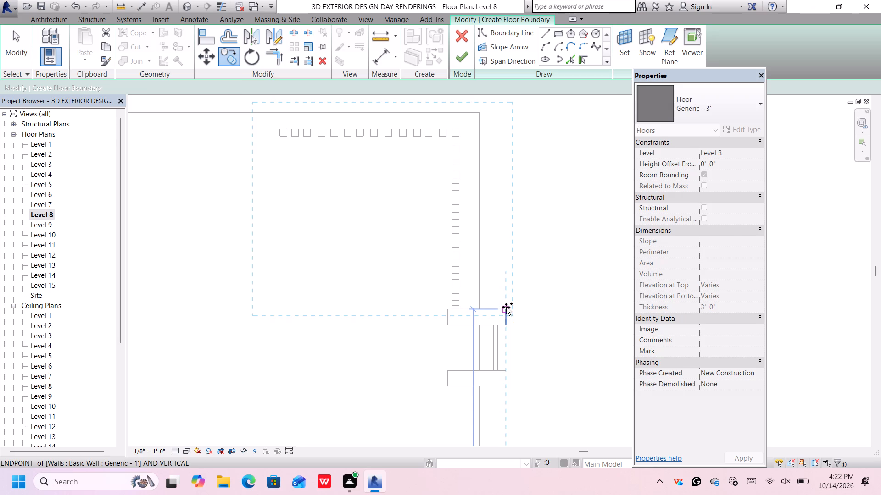
scroll(510, 302, "down", 6)
scroll(558, 355, "down", 2)
middle_click(558, 354)
middle_click_drag(558, 354, 513, 219)
scroll(554, 349, "up", 1)
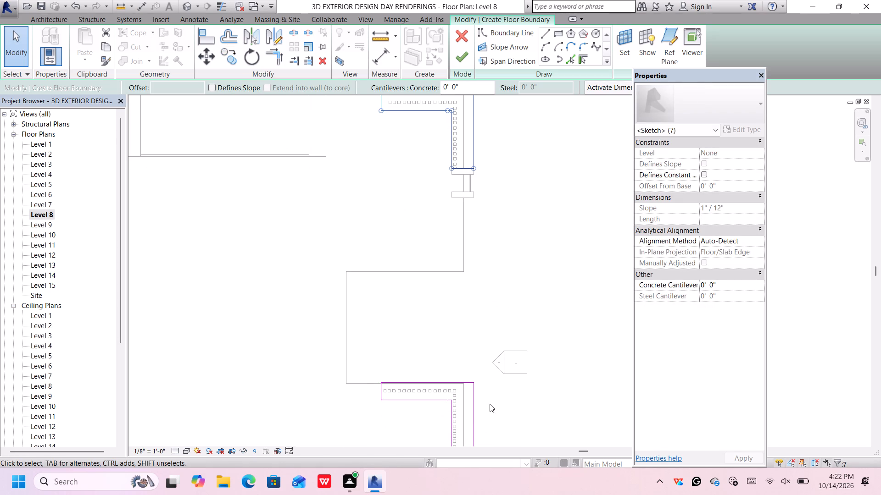
middle_click_drag(490, 410, 480, 332)
scroll(458, 357, "up", 1)
scroll(463, 353, "down", 3)
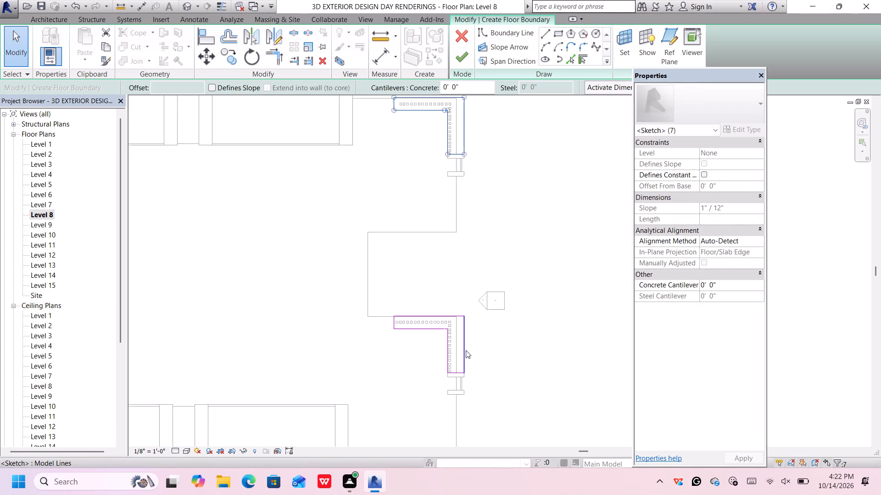
scroll(466, 350, "down", 1)
middle_click_drag(487, 272, 499, 294)
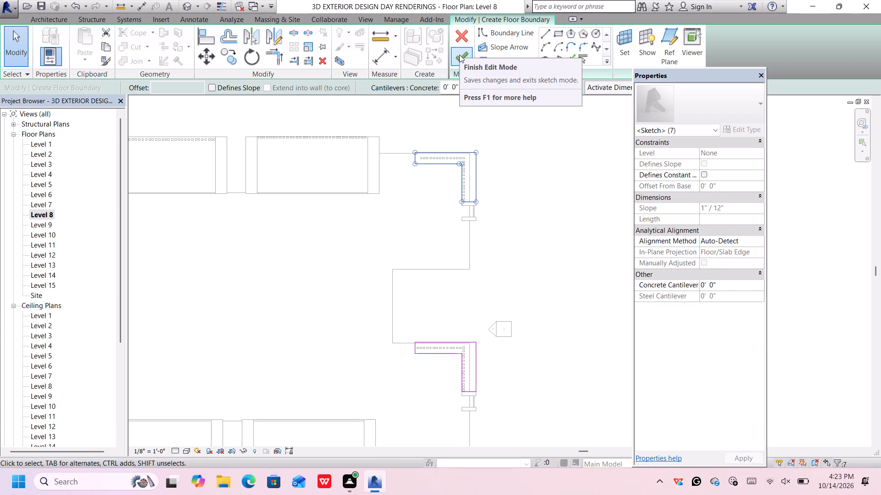
left_click(459, 55)
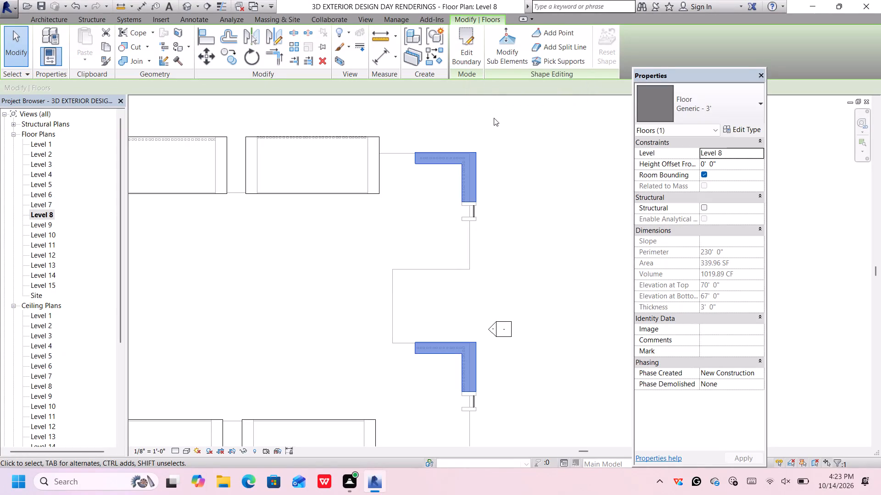
Change the type of the two-part L-shaped Level 8 floor to Generic - 2'.
left_click(686, 113)
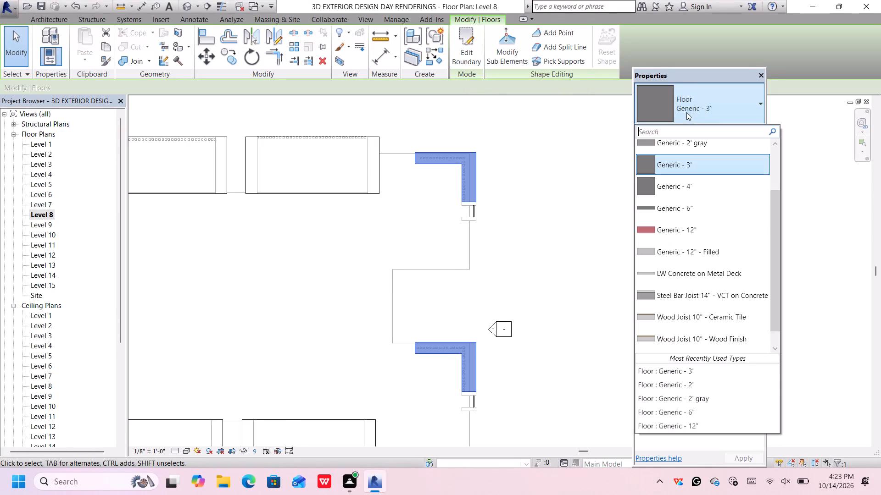
scroll(695, 184, "up", 2)
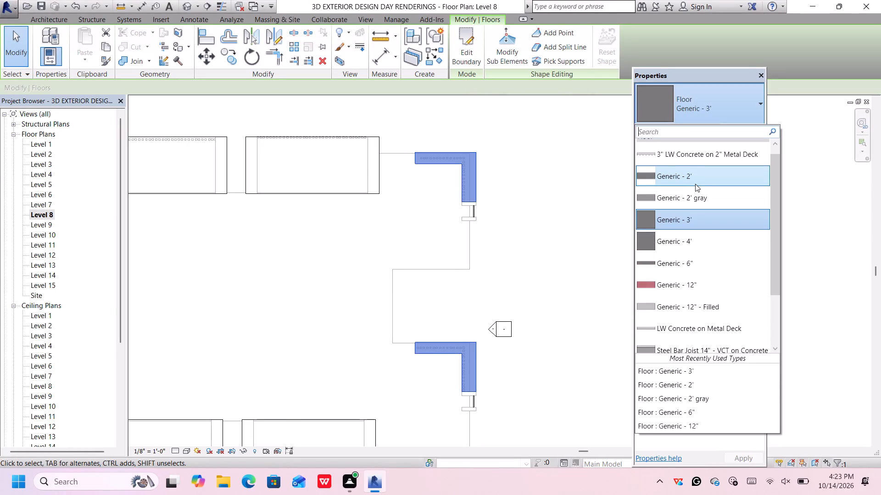
left_click(695, 184)
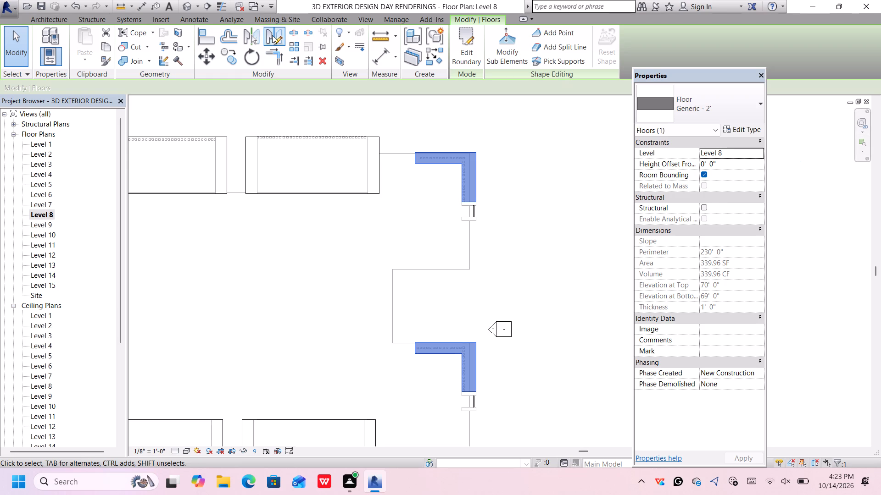
Open the default 3D view from a corner angle and examine the L-shaped slabs above the rooftop vertical louvers.
left_click(185, 7)
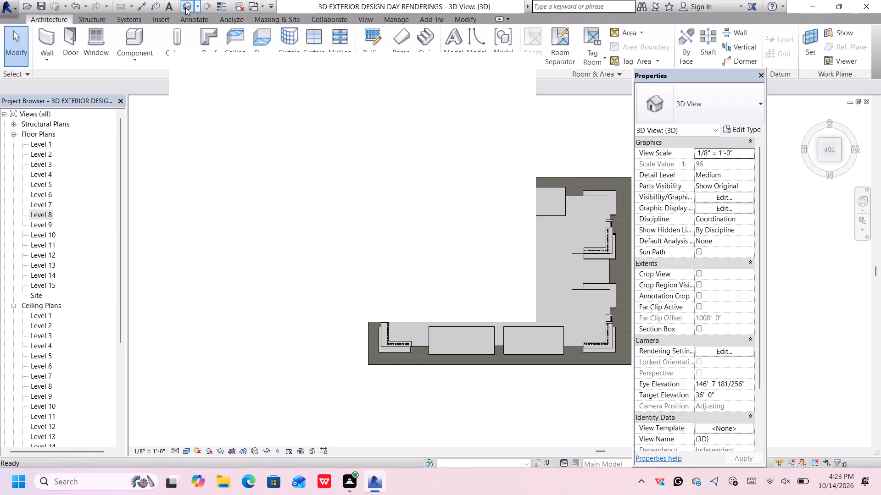
left_click(513, 65)
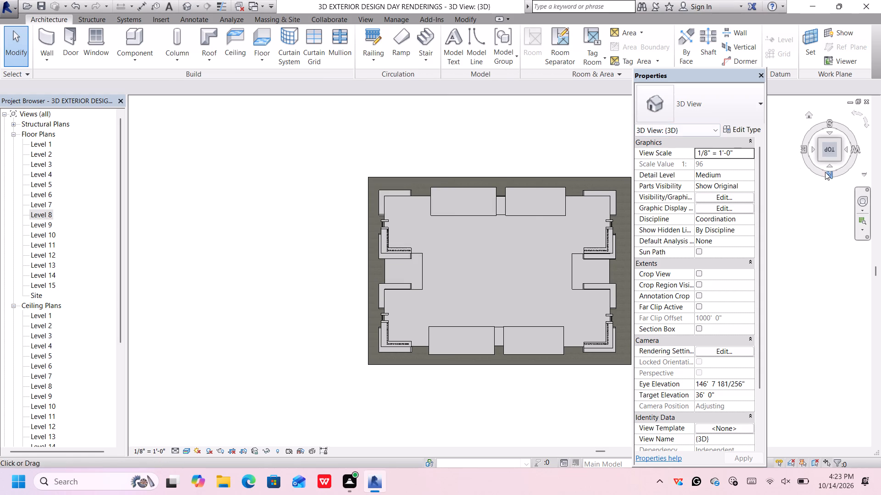
left_click(820, 160)
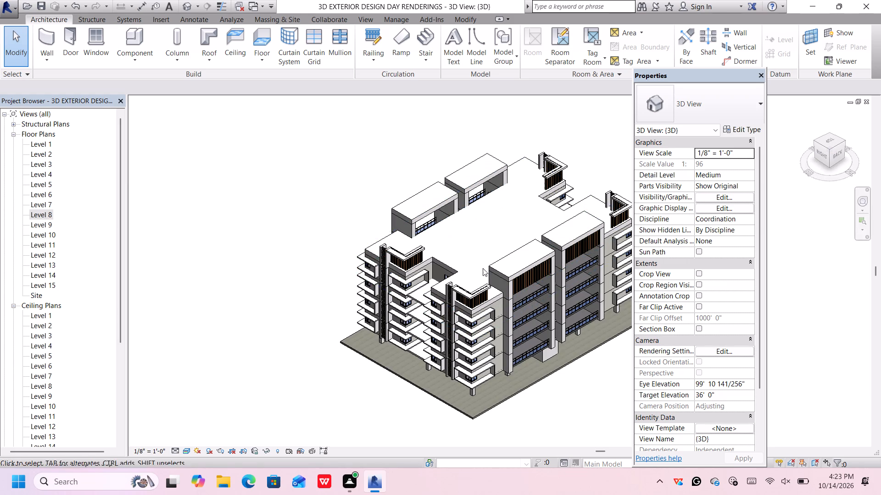
scroll(466, 297, "up", 5)
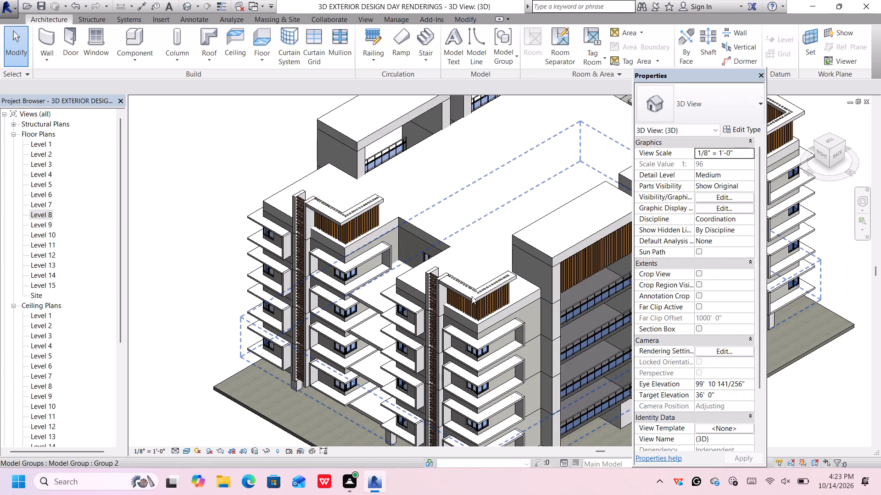
scroll(474, 300, "up", 5)
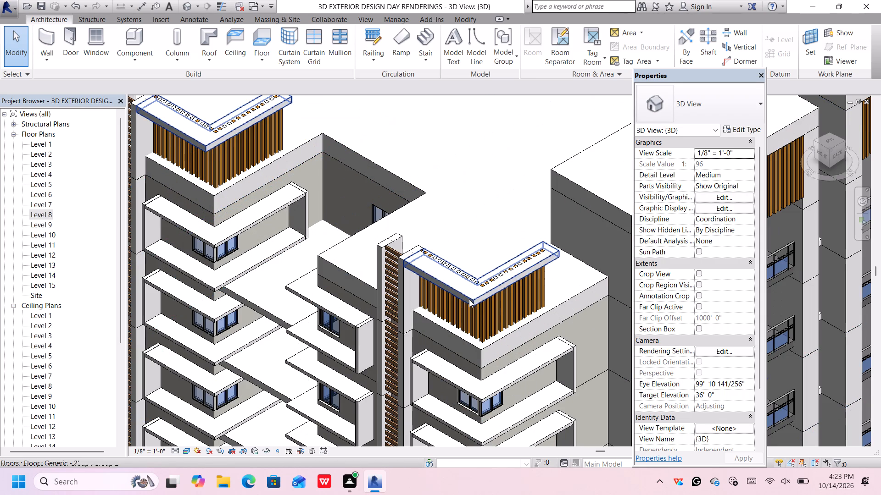
left_click(468, 298)
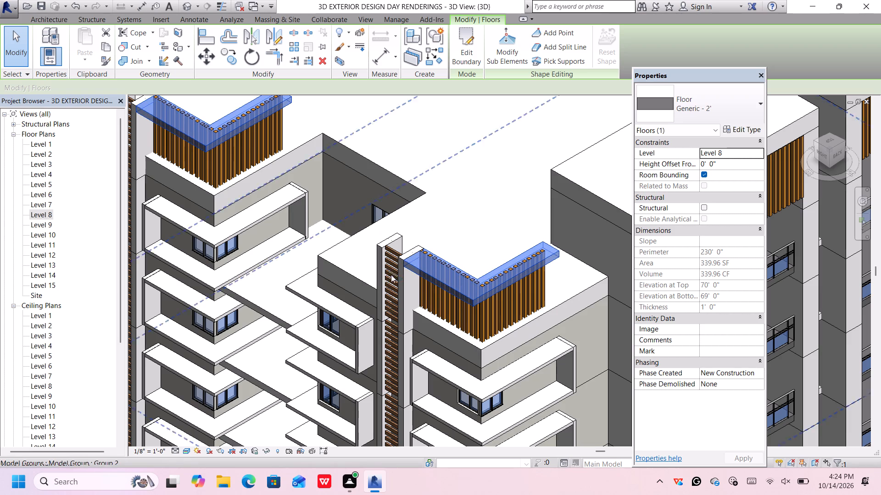
Delete the two top-level Generic - 1' walls at the outer end and back of the horizontal louvers beside the near corner slab.
scroll(418, 261, "down", 6)
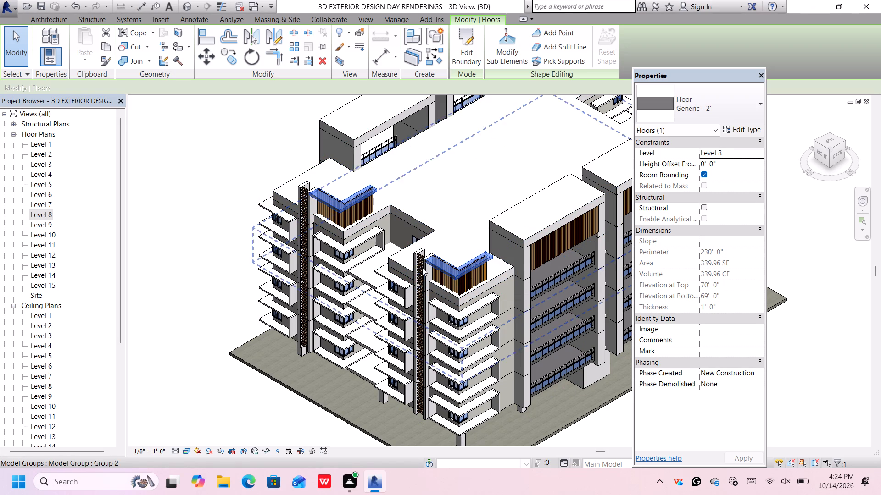
scroll(419, 265, "up", 9)
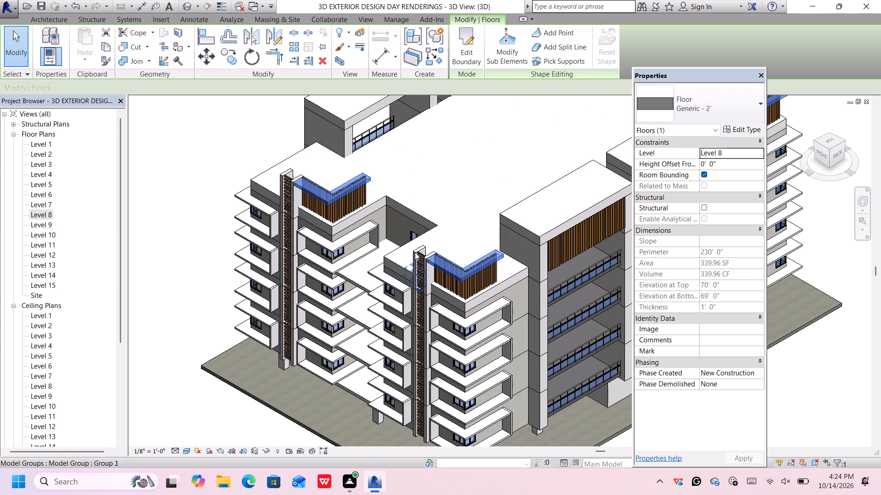
left_click(427, 249)
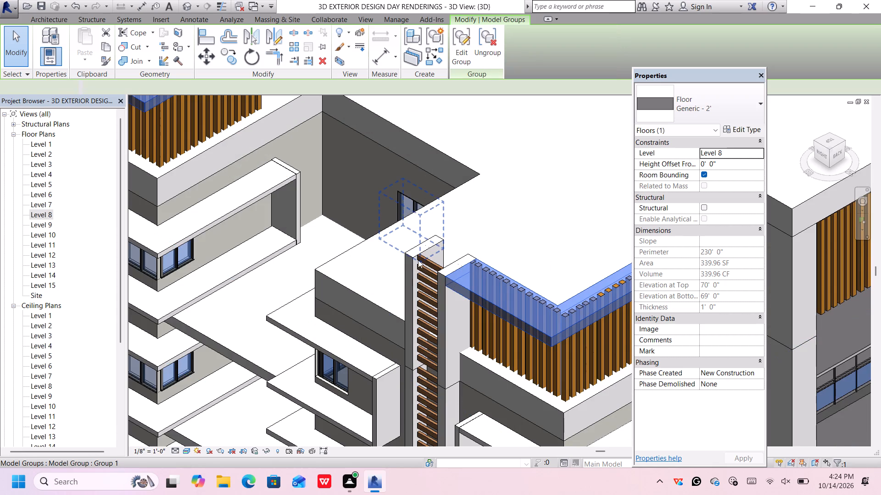
left_click(408, 269)
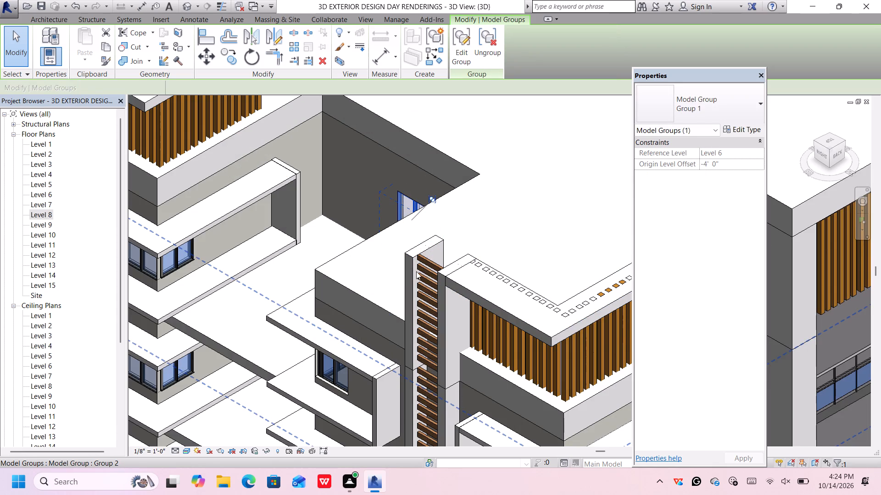
left_click(414, 273)
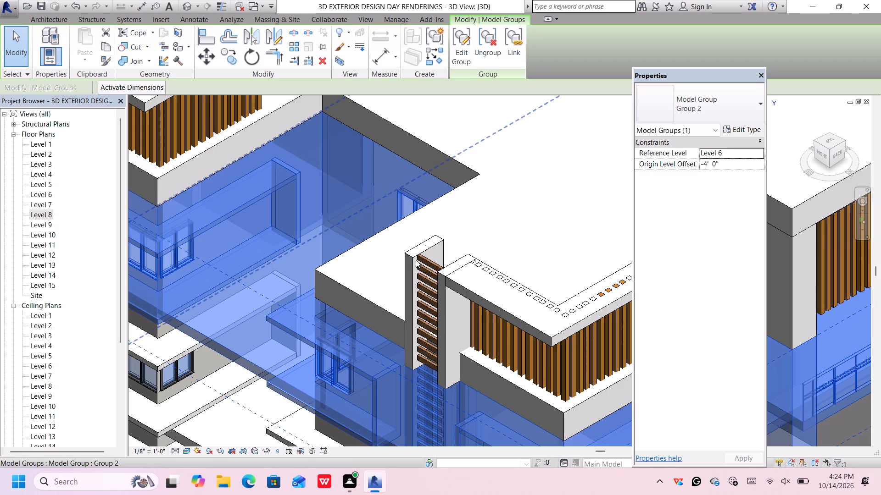
left_click(417, 258)
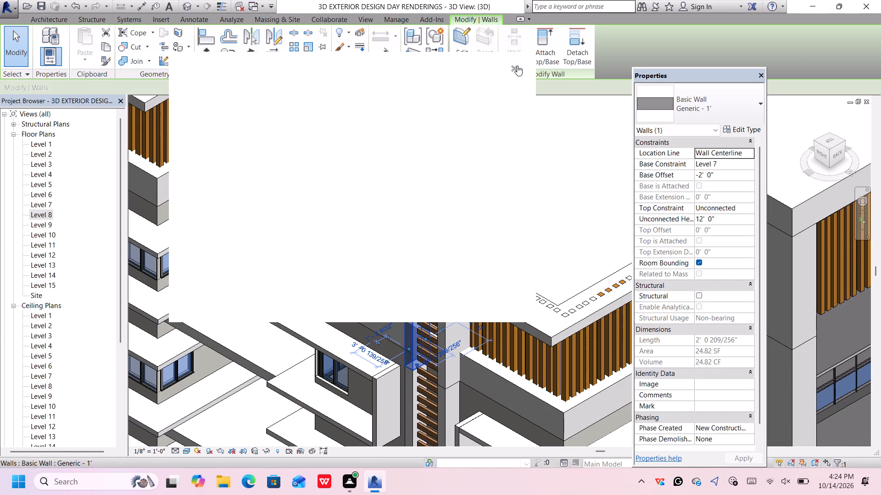
left_click(516, 66)
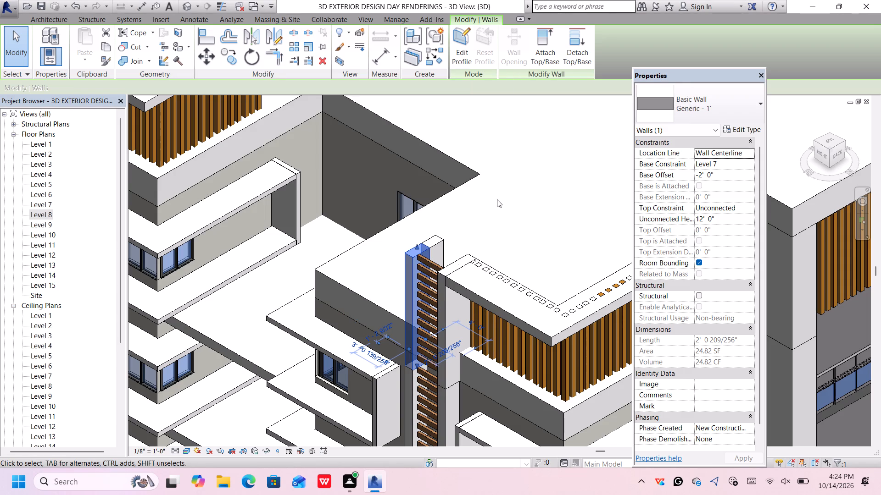
key("Delete")
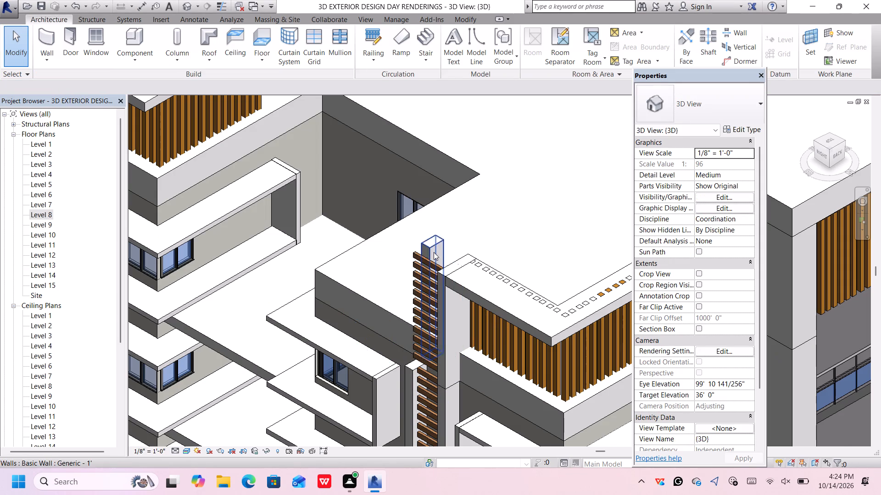
left_click(431, 255)
key("Delete")
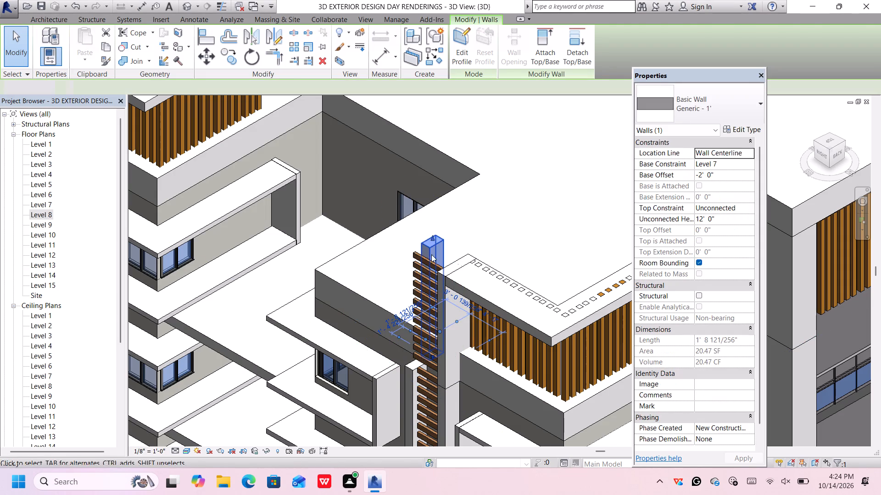
Delete the five topmost Generic - 5" horizontal slats standing above the roof beside the near corner slab.
left_click(429, 265)
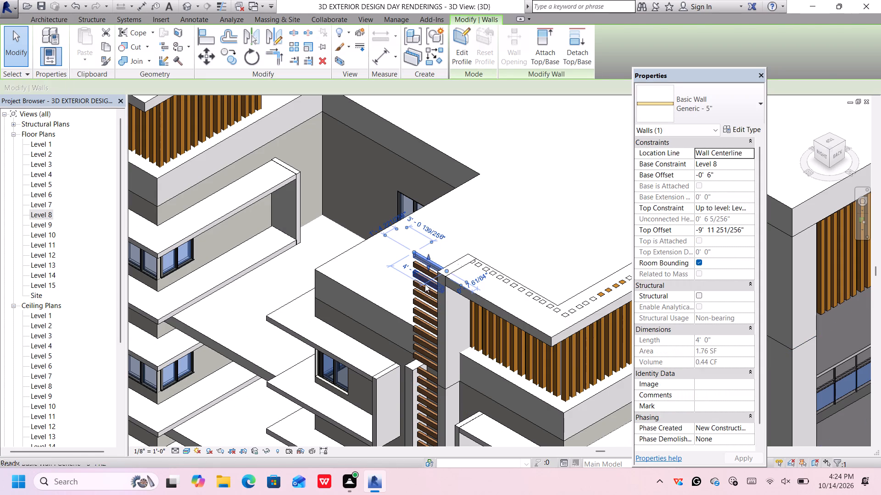
key("Delete")
left_click(428, 274)
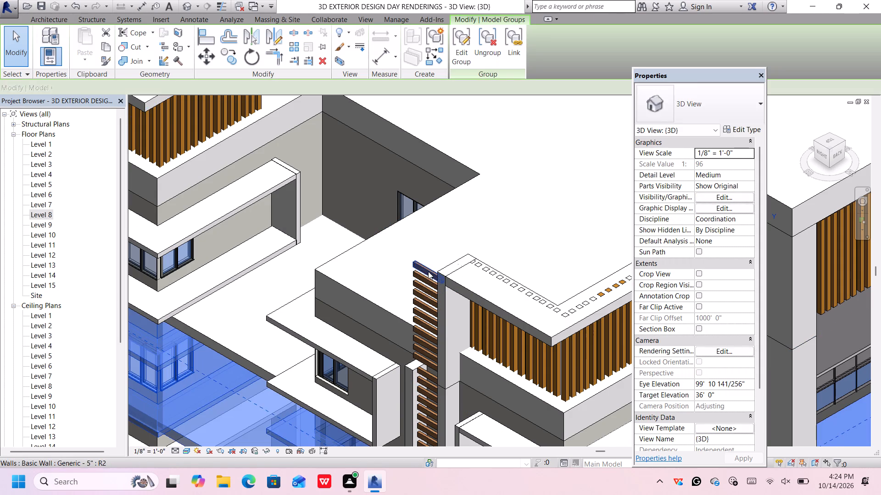
scroll(429, 273, "up", 8)
scroll(428, 275, "down", 3)
left_click(428, 271)
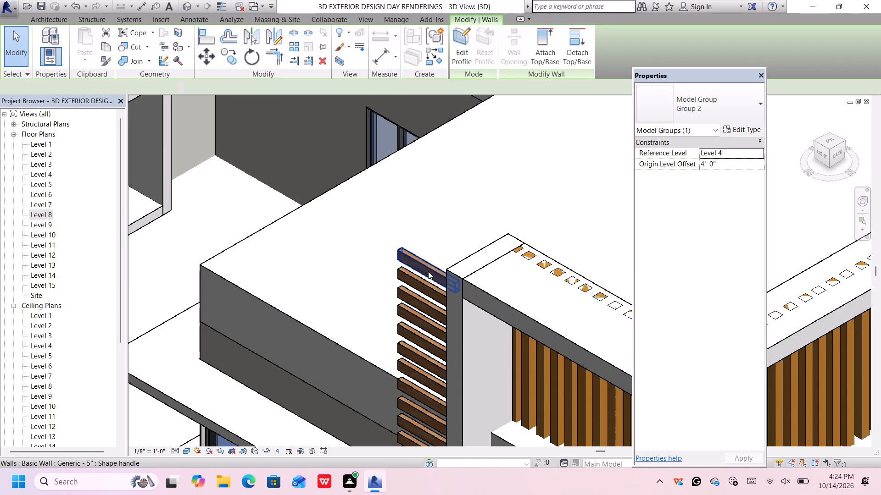
scroll(428, 272, "up", 2)
key("Delete")
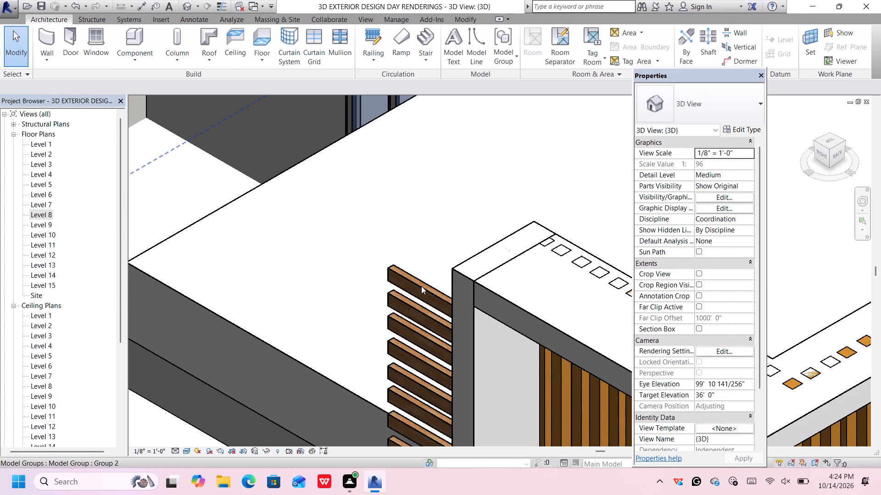
left_click(423, 284)
key("Delete")
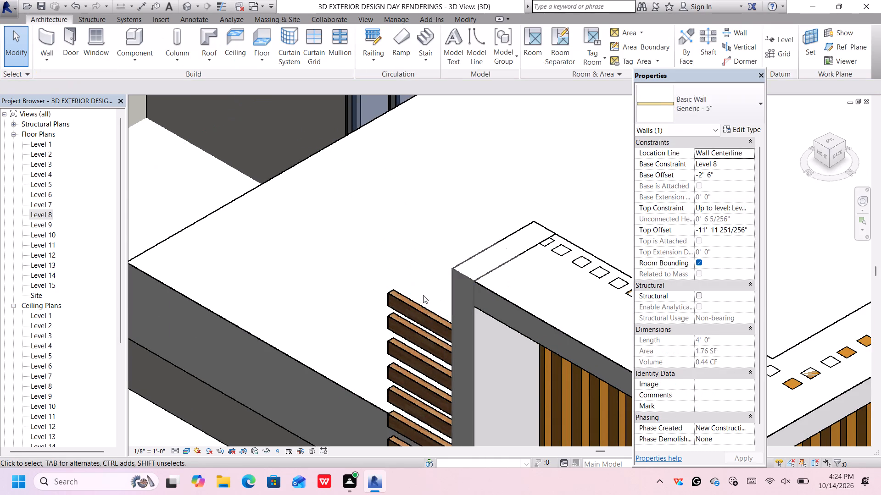
left_click(426, 312)
key("Delete")
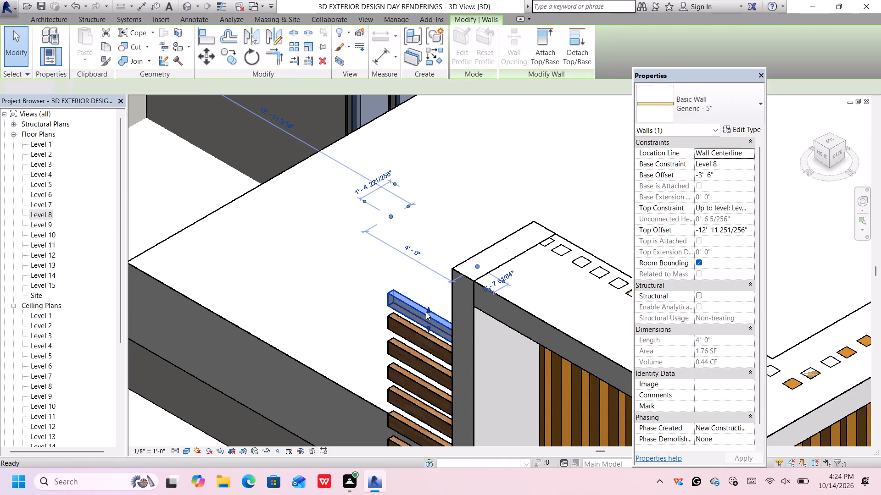
left_click(426, 340)
key("Delete")
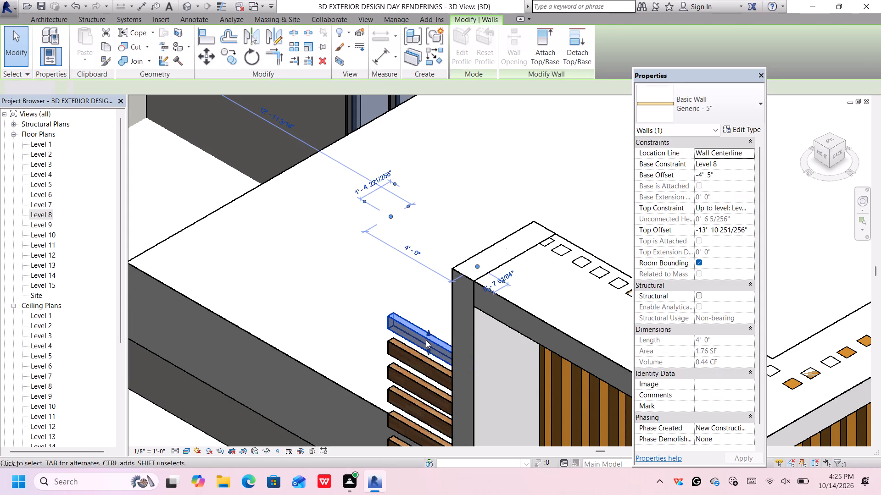
Delete the next five Generic - 5" horizontal slats down the same louver column beside the near corner slab.
scroll(427, 340, "down", 7)
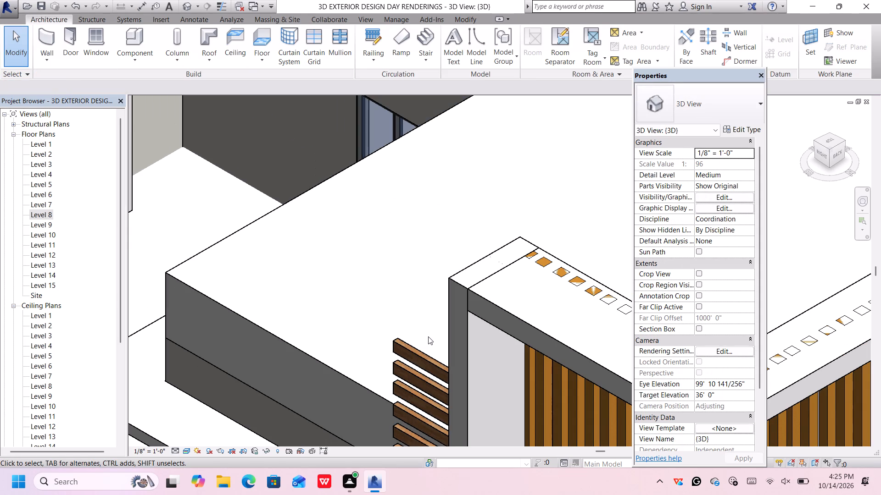
scroll(427, 341, "down", 5)
scroll(431, 355, "up", 4)
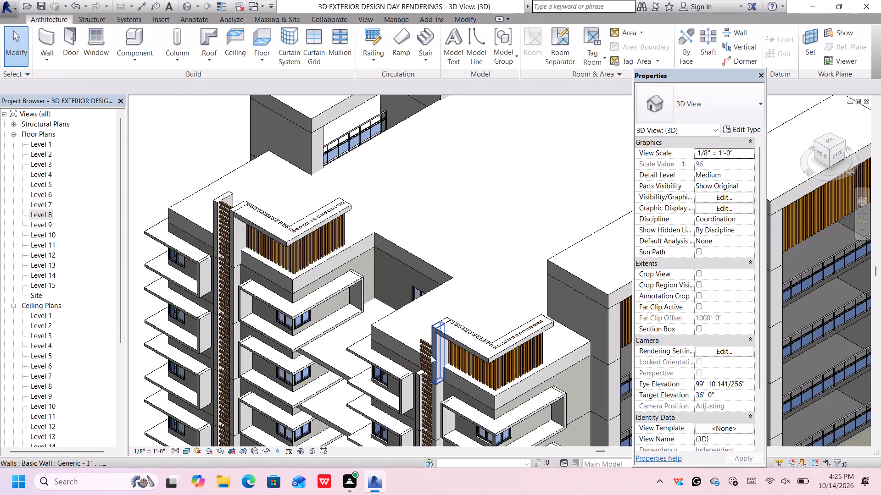
scroll(431, 355, "up", 2)
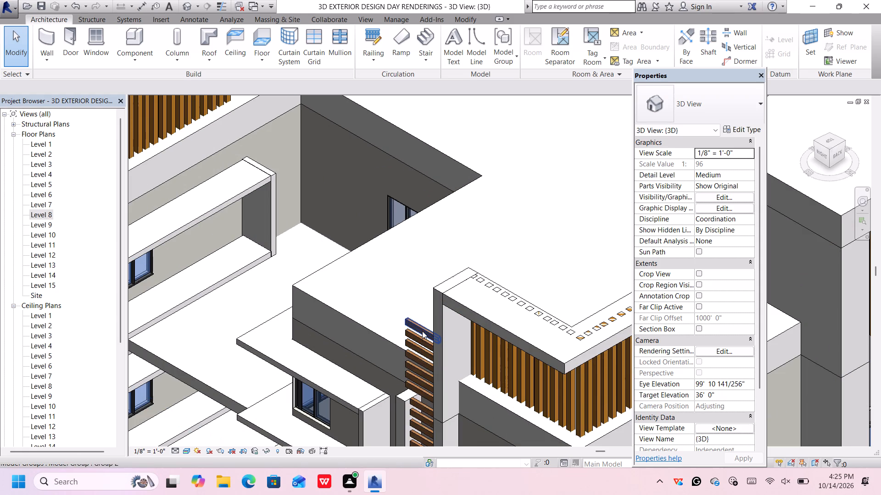
left_click(422, 330)
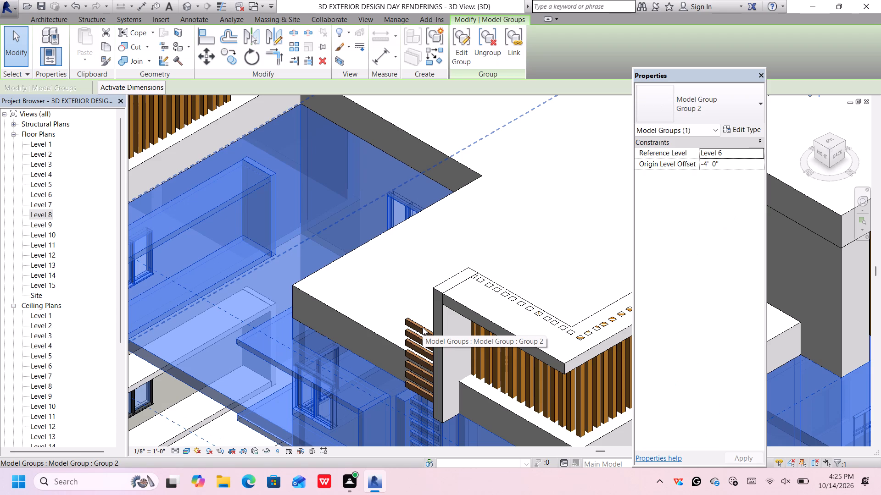
scroll(423, 317, "down", 6)
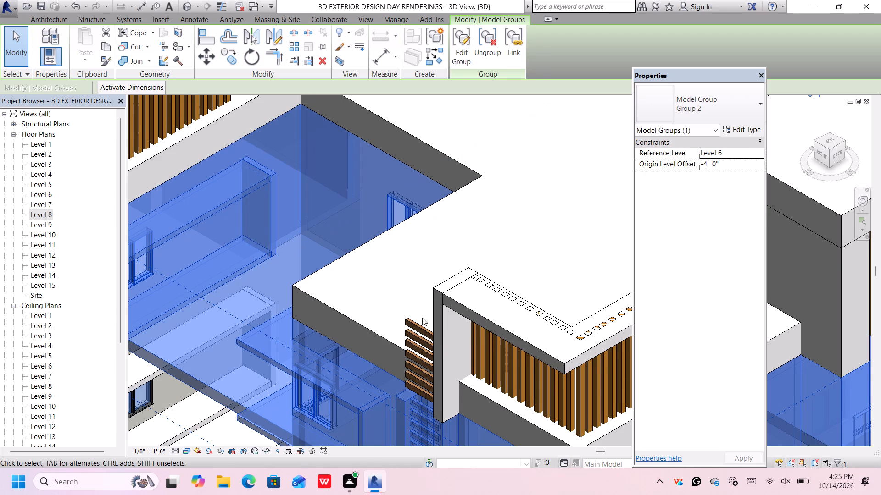
scroll(417, 325, "up", 4)
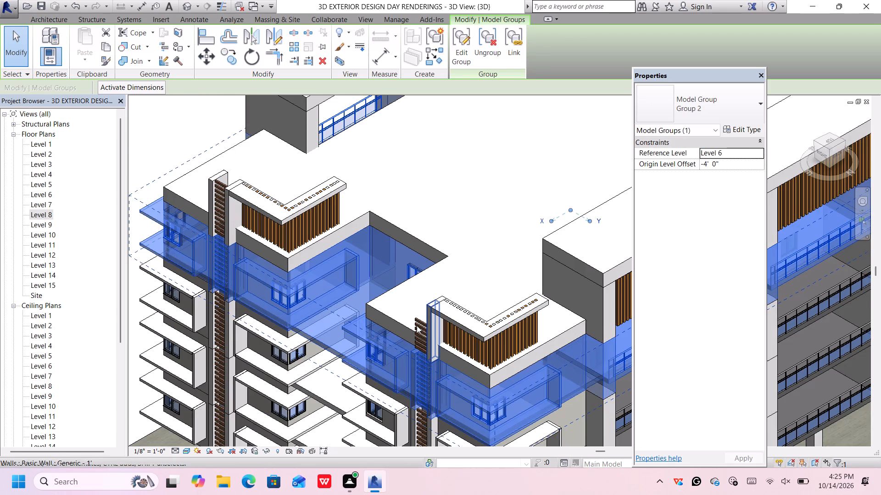
scroll(417, 325, "up", 7)
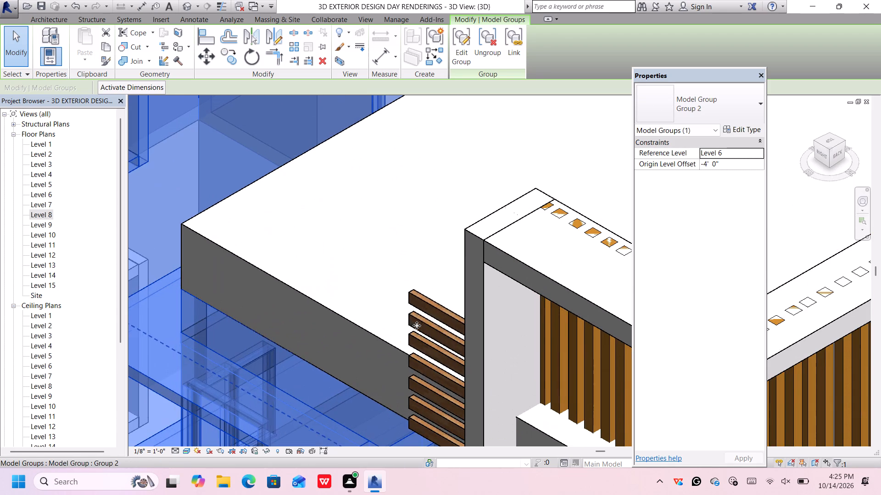
left_click(429, 311)
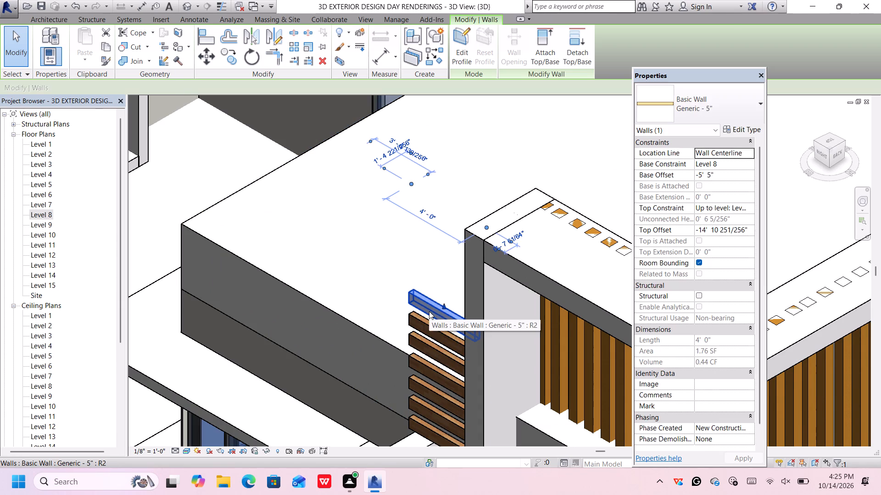
key("Delete")
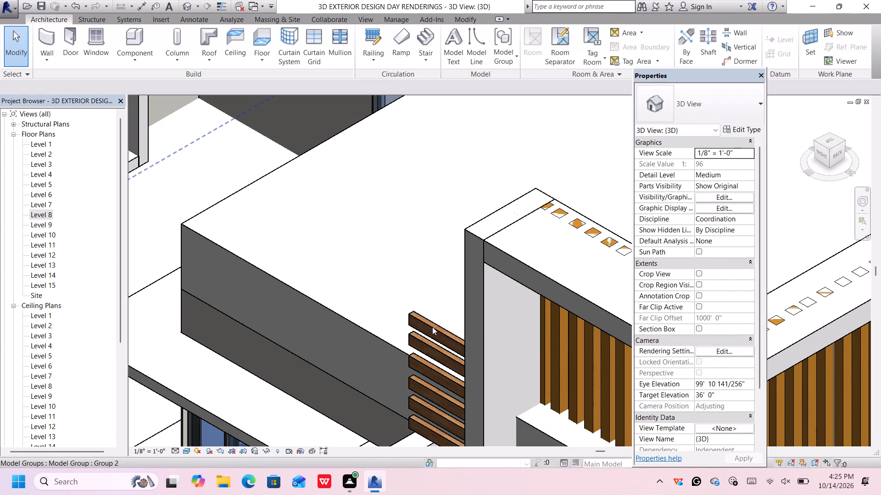
left_click(435, 335)
key("Delete")
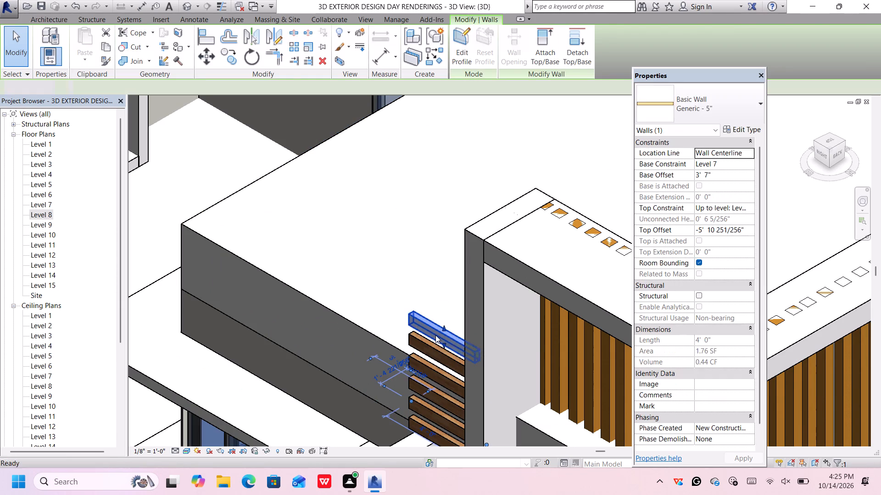
left_click(436, 348)
key("Delete")
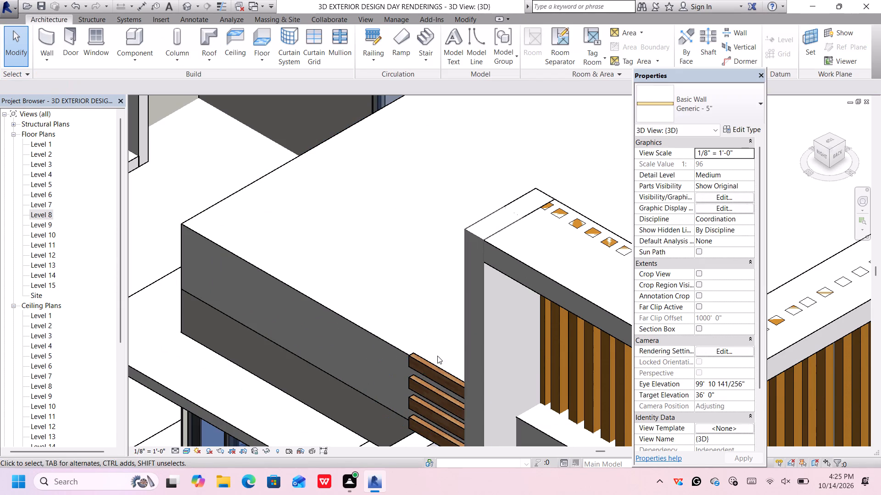
left_click(439, 370)
key("Delete")
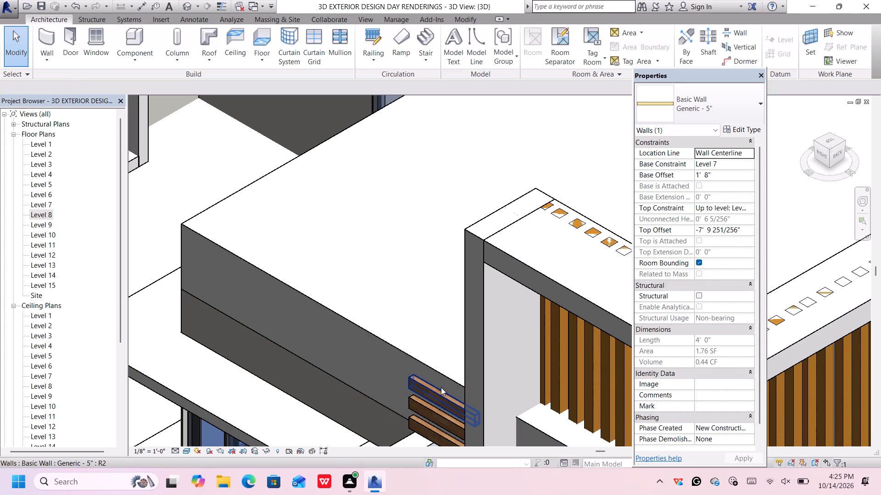
left_click(442, 394)
key("Delete")
Delete the last two top-level Generic - 5" slats, just above the grouped lower louvers at the near corner.
scroll(442, 388, "down", 2)
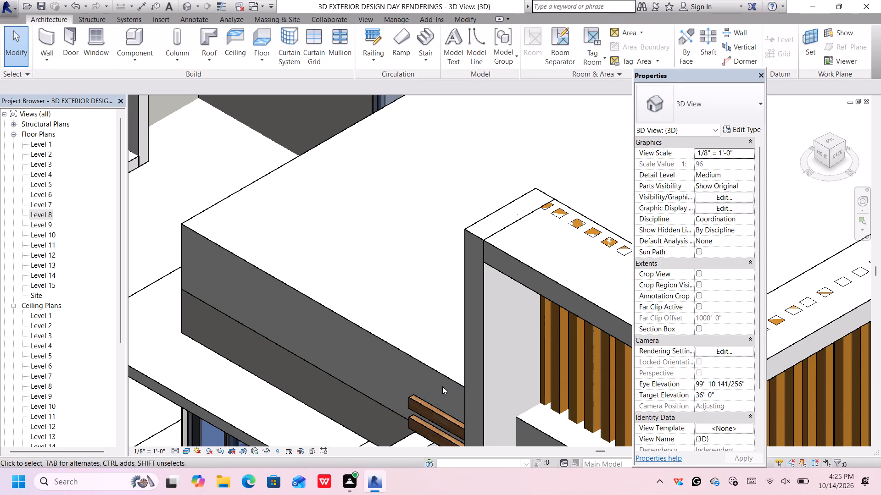
scroll(442, 386, "down", 5)
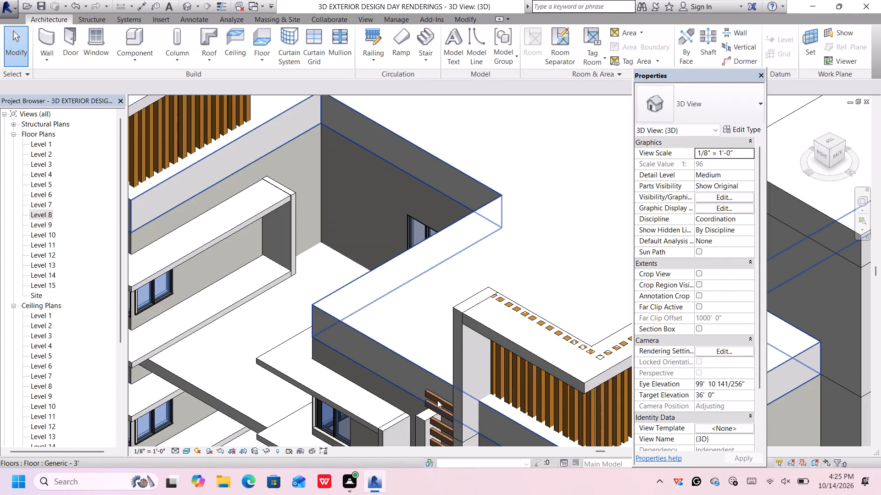
scroll(438, 403, "up", 3)
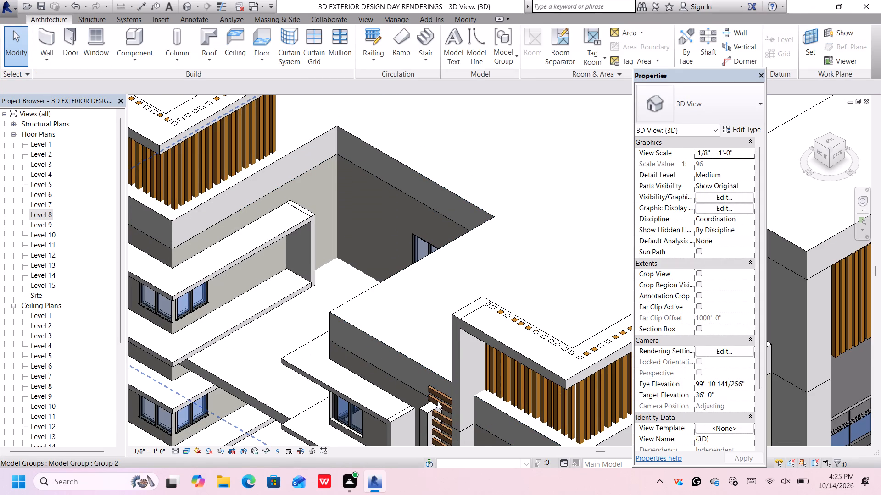
scroll(438, 401, "up", 1)
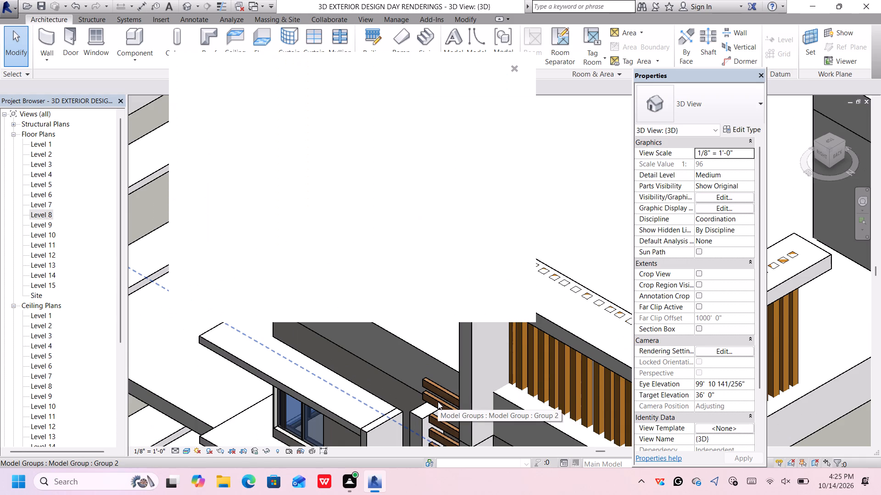
left_click(440, 391)
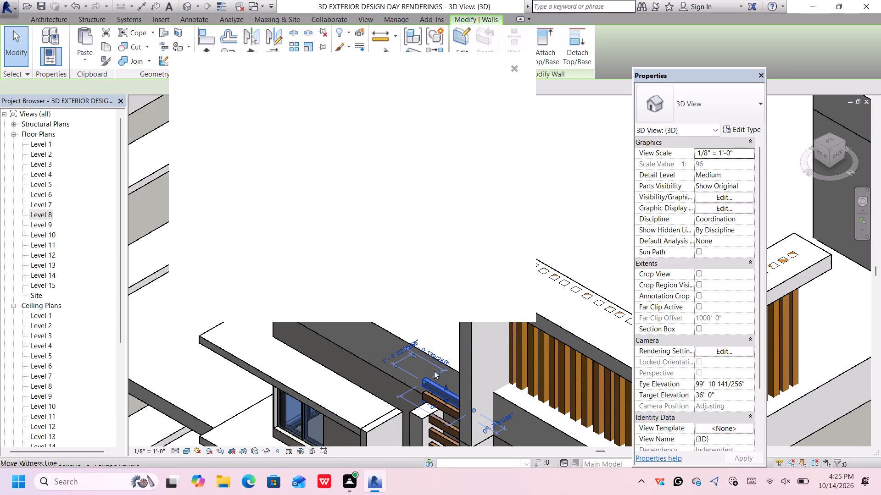
left_click(516, 67)
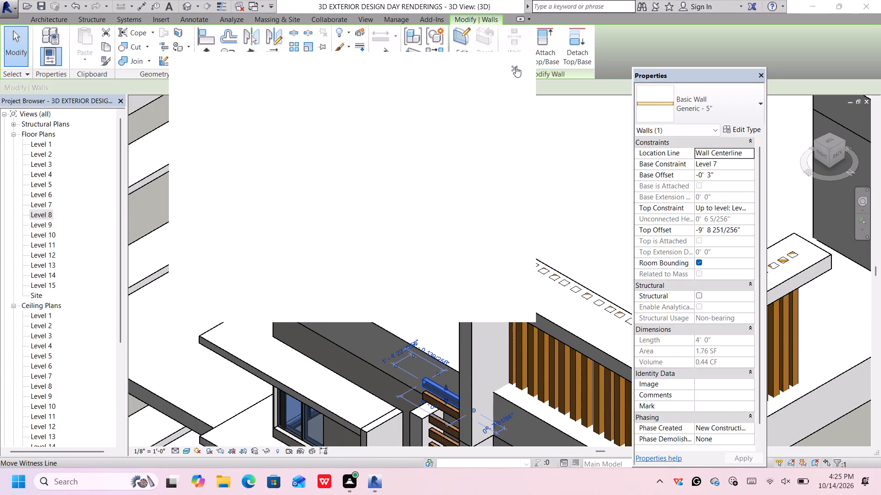
key("Delete")
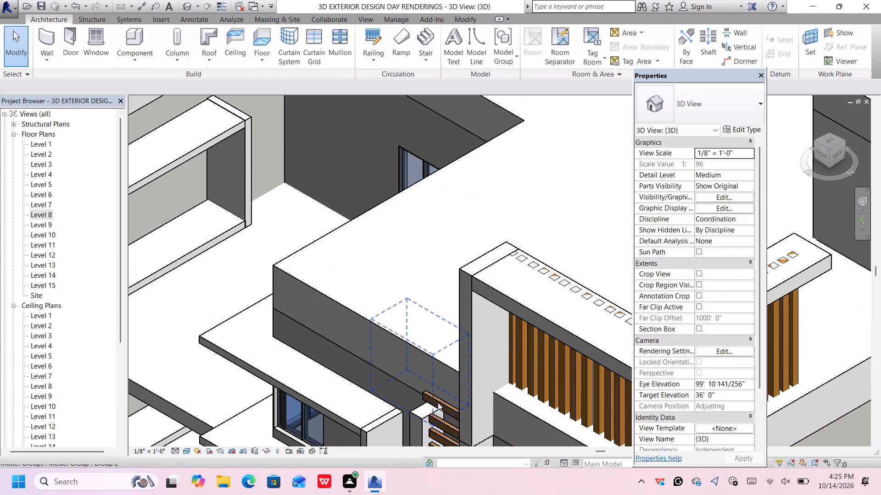
scroll(438, 402, "up", 6)
left_click(440, 399)
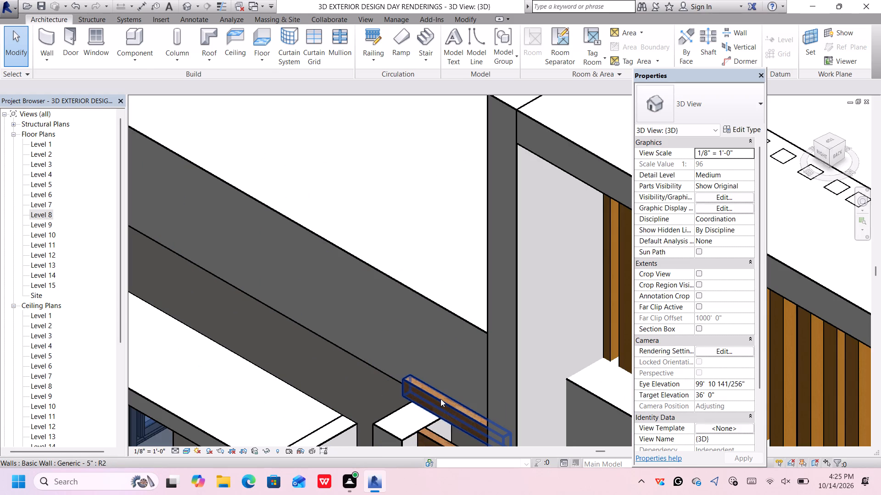
key("Delete")
Examine the horizontal louver columns and L-shaped slabs at the near and far roof corners of the building.
scroll(440, 396, "down", 6)
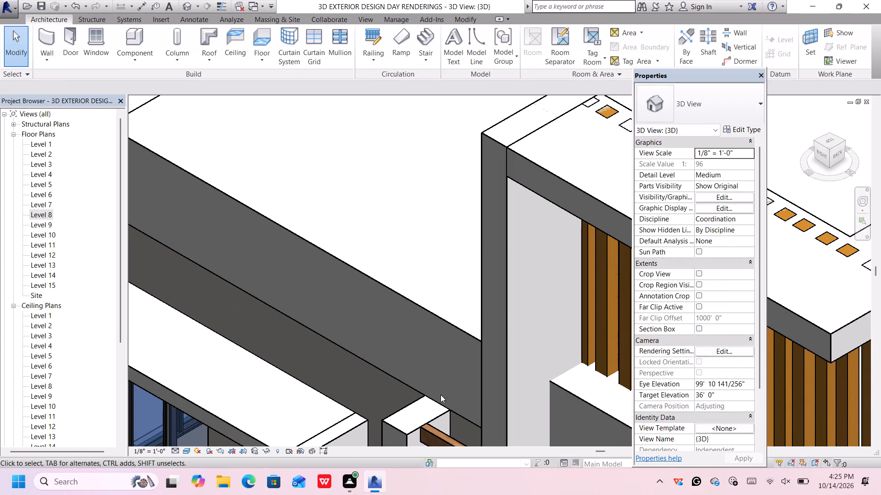
scroll(440, 395, "down", 6)
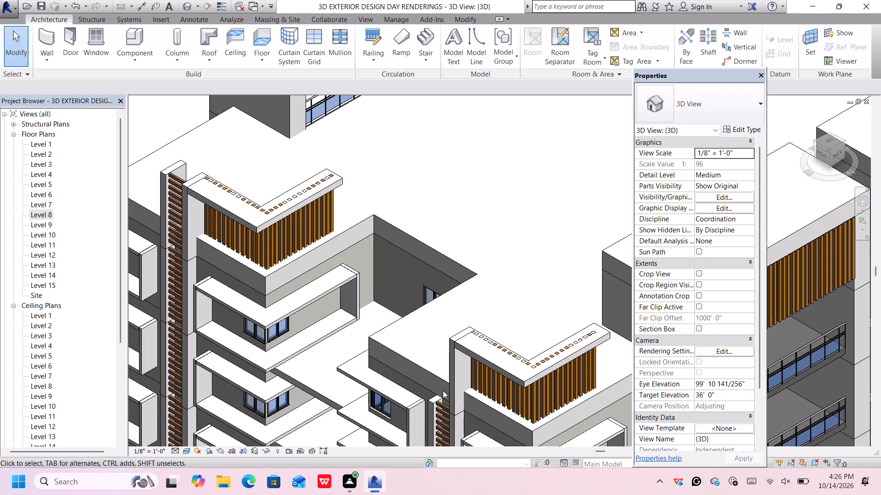
scroll(458, 363, "down", 5)
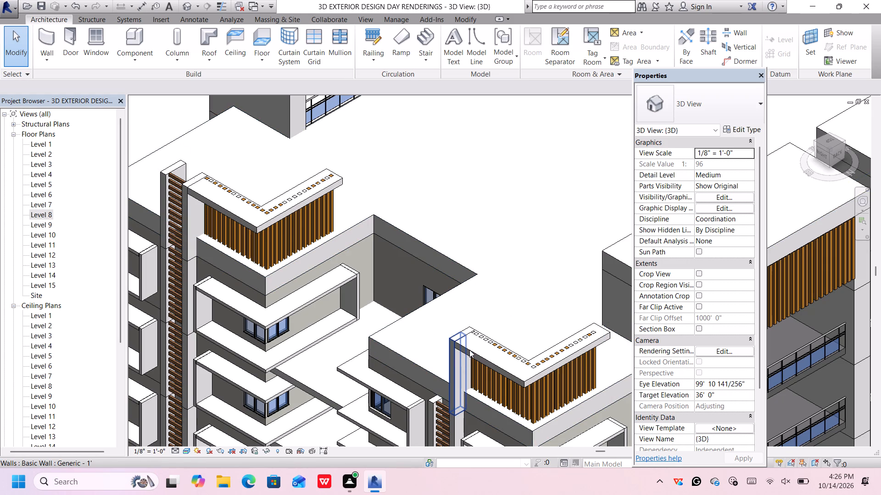
scroll(479, 334, "down", 4)
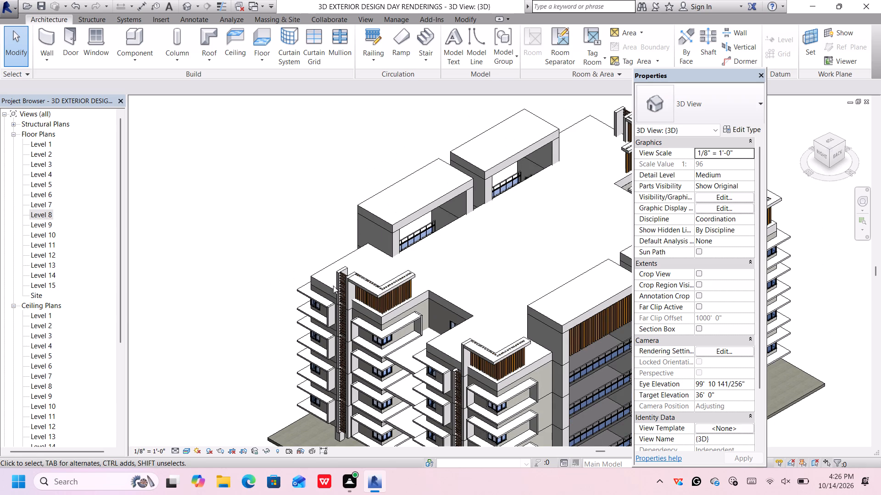
scroll(386, 298, "up", 5)
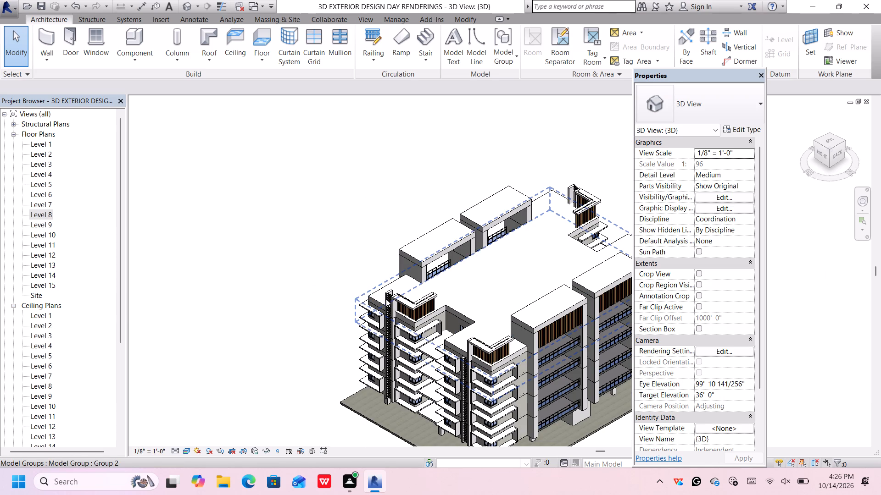
scroll(386, 299, "up", 3)
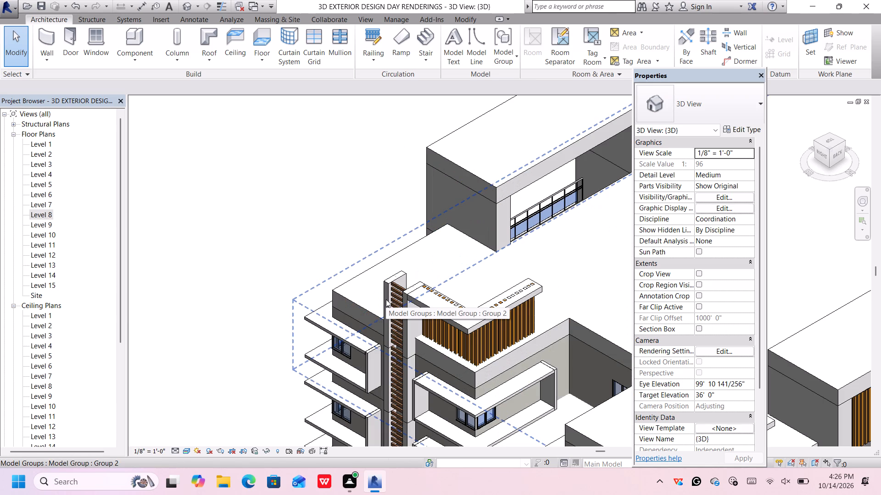
scroll(386, 299, "down", 5)
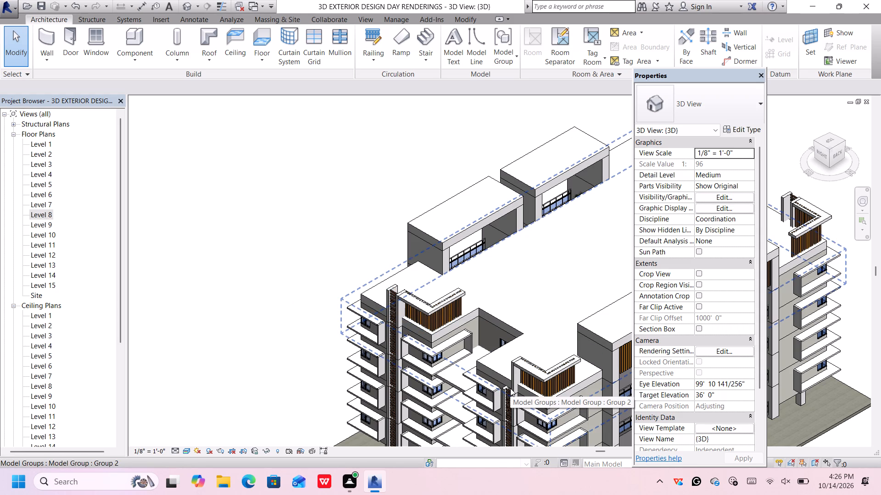
Undo the slat and wall deletions beside the corner slabs, and the slab completion, back to the L-shaped floor boundary sketch.
key("ctrl+z")
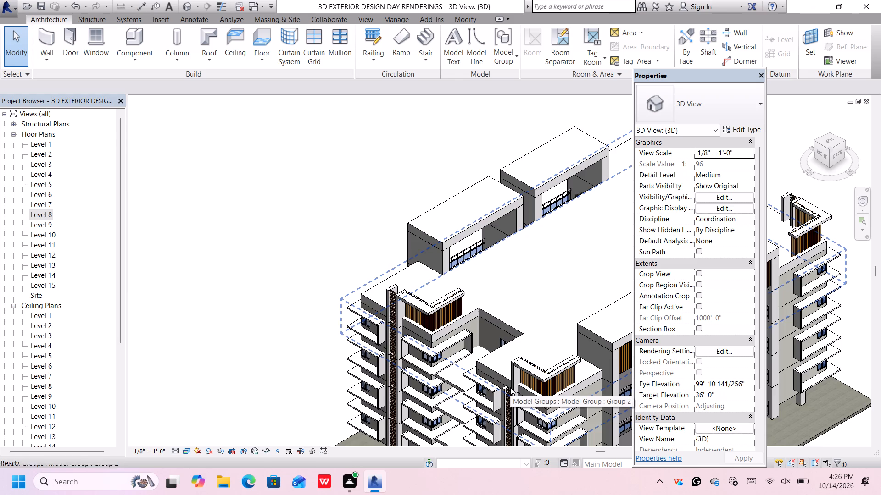
key("ctrl+z")
key("ctrl+z")
key("ctrl+z")
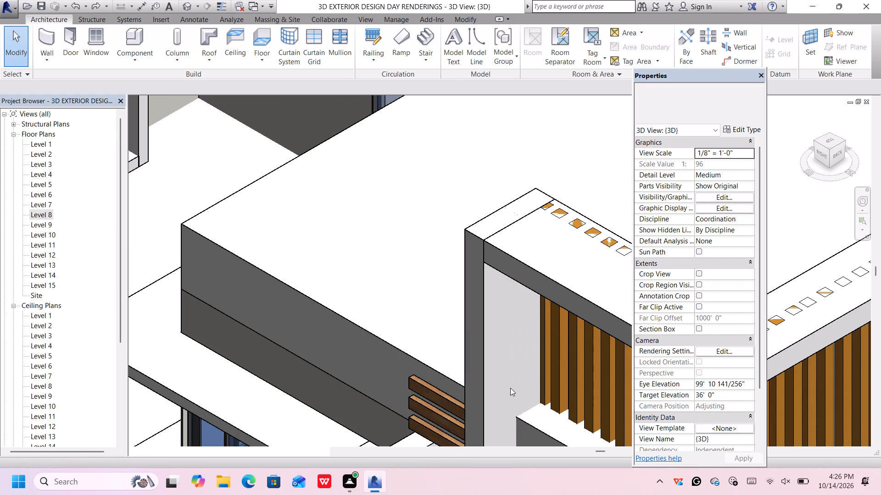
key("ctrl+z")
key("ctrl+z")
key("ctrl+z")
key("ctrl+z")
key("ctrl+z")
key("ctrl+z")
key("ctrl+z")
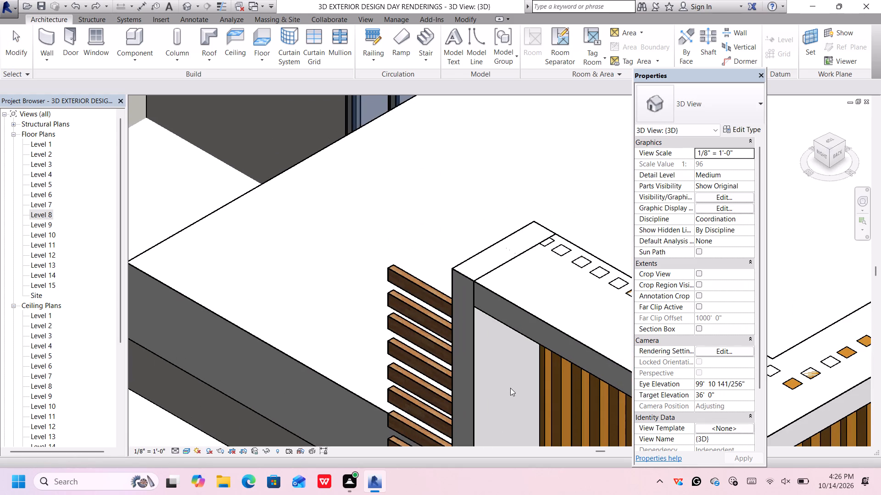
key("ctrl+z")
key("ctrl+z")
key("ctrl+z")
key("ctrl+z")
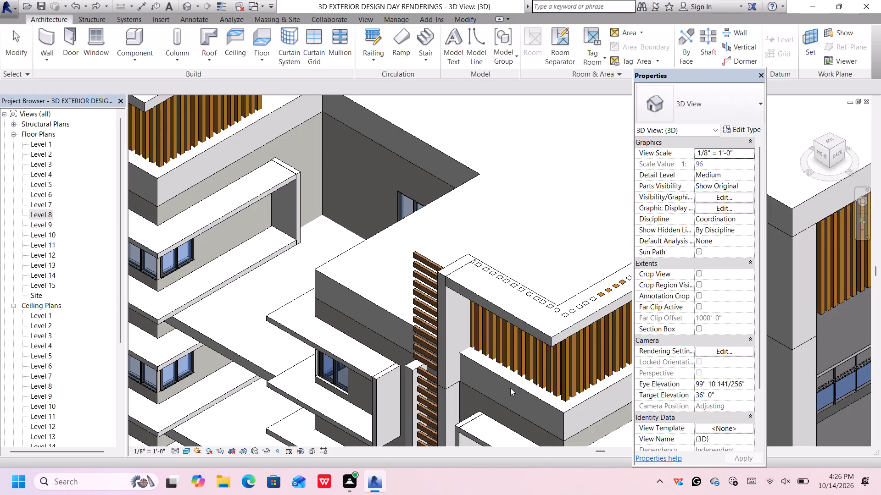
key("ctrl+z")
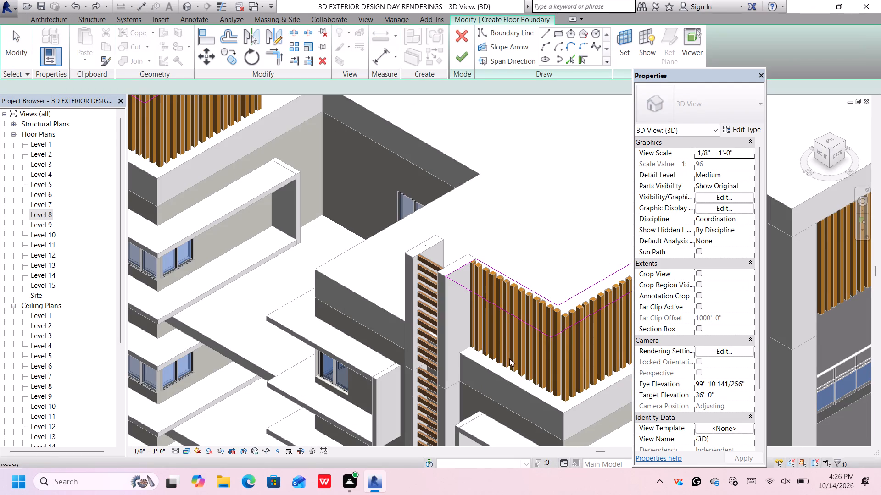
In the Level 8 plan, replace the north-east L-boundary's south end line with a 5'-0" extension enclosing the two adjoining Generic - 1' walls.
scroll(450, 269, "down", 4)
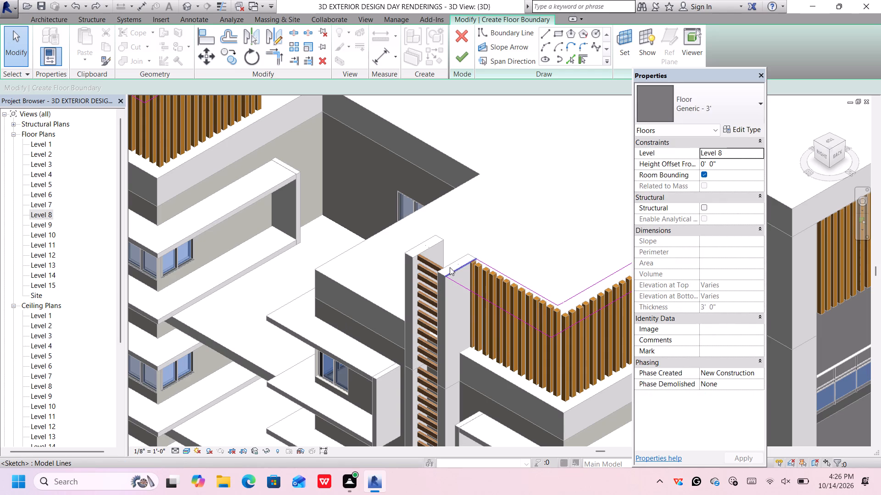
scroll(450, 267, "down", 12)
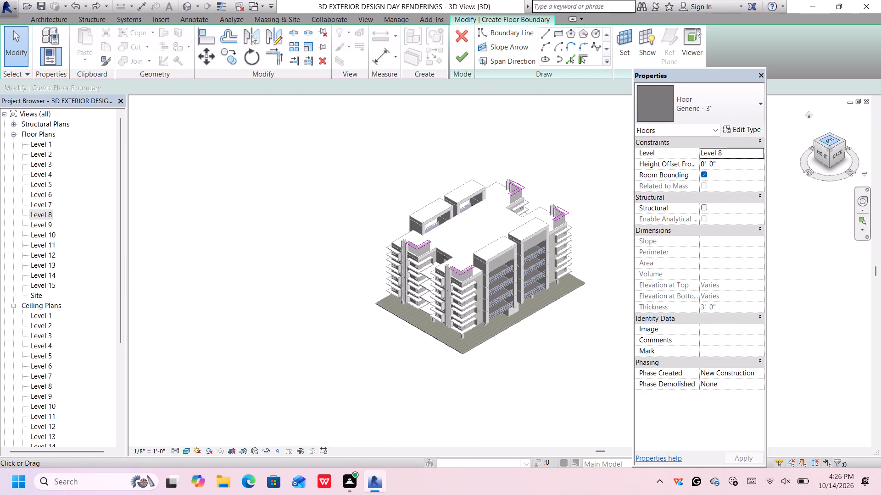
double_click(45, 215)
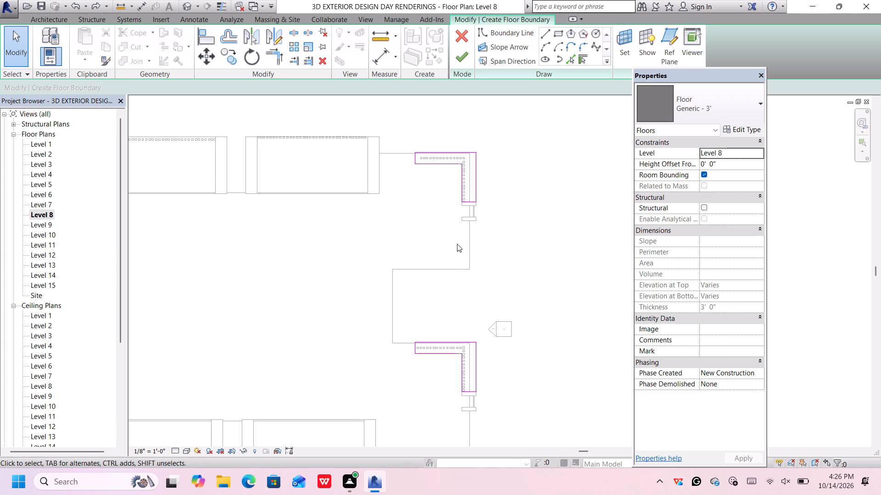
scroll(478, 200, "up", 10)
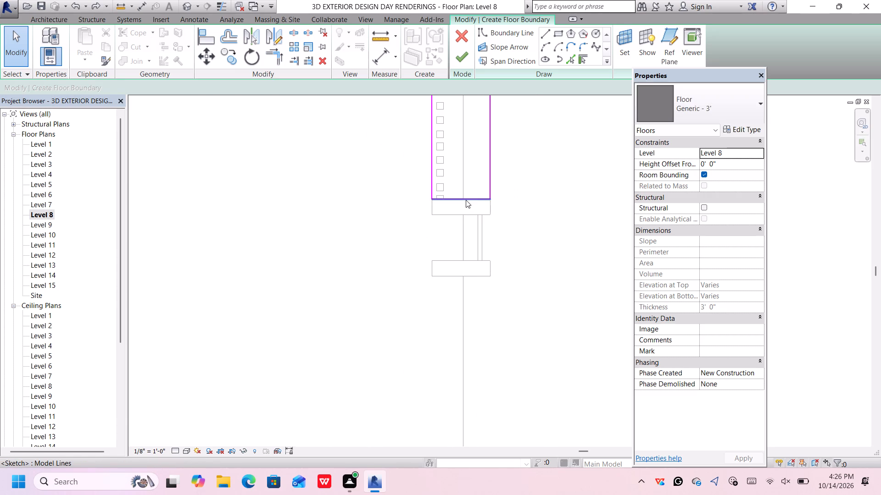
left_click(466, 200)
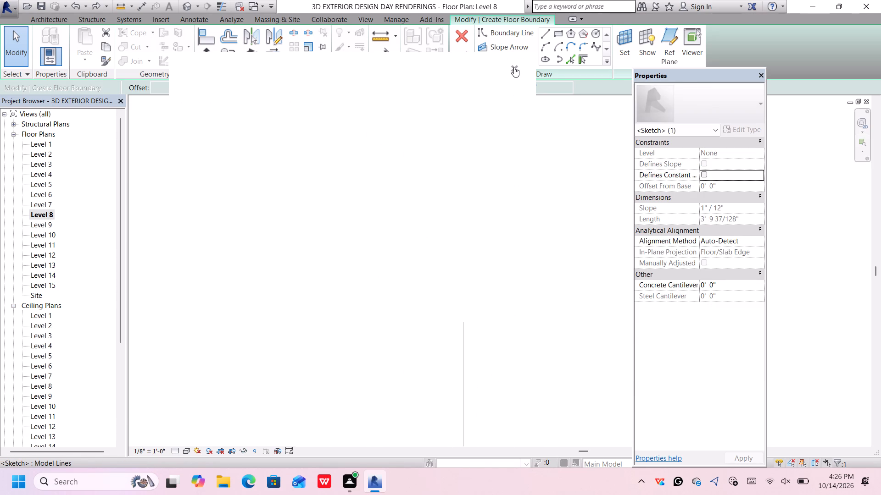
left_click(514, 67)
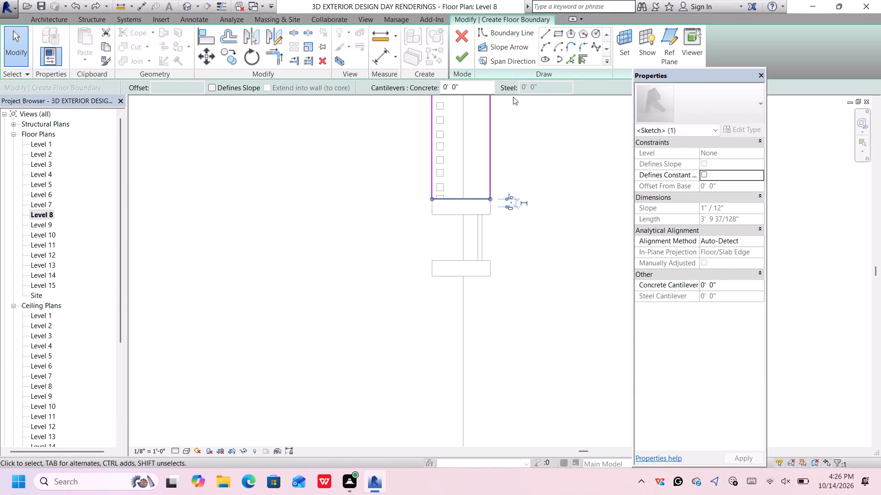
key("Delete")
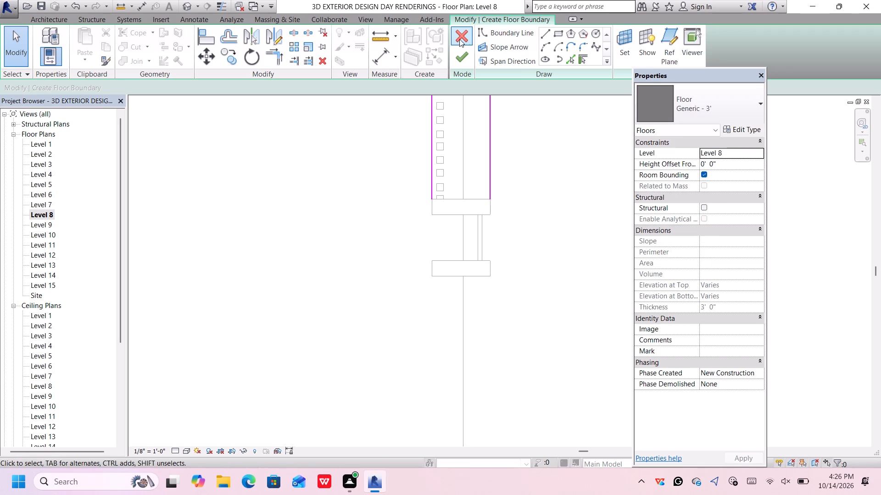
left_click(543, 33)
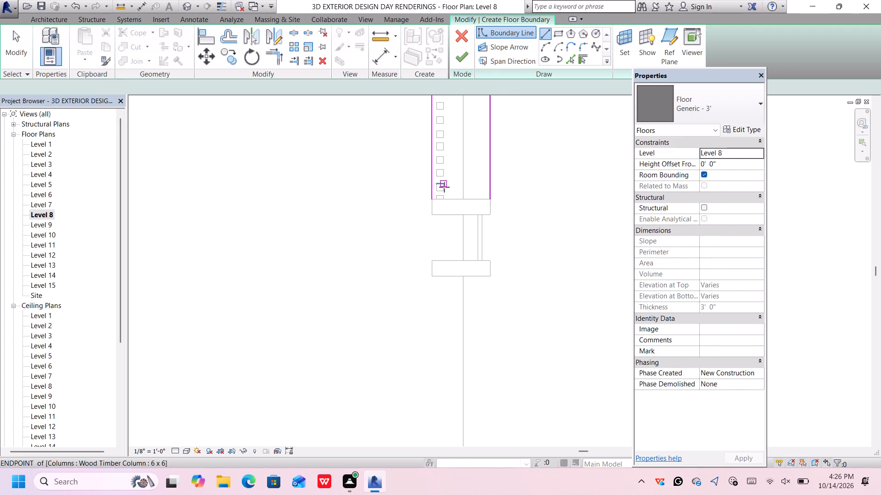
left_click(430, 198)
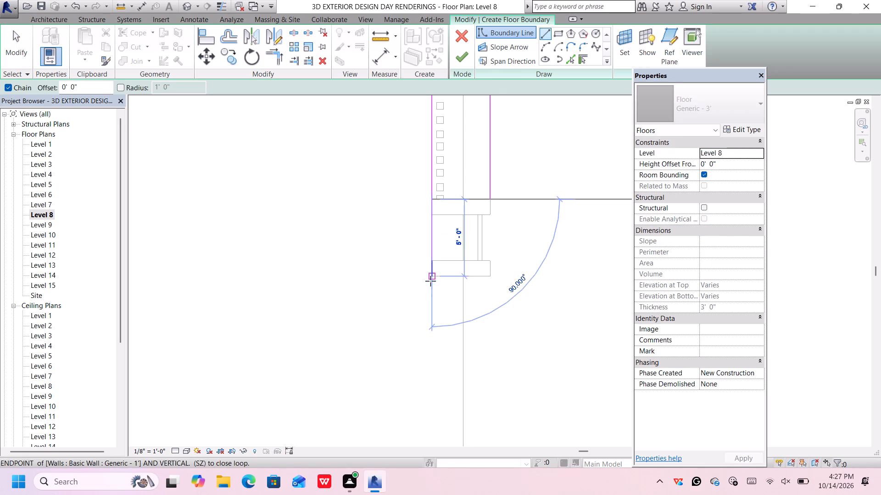
left_click(432, 277)
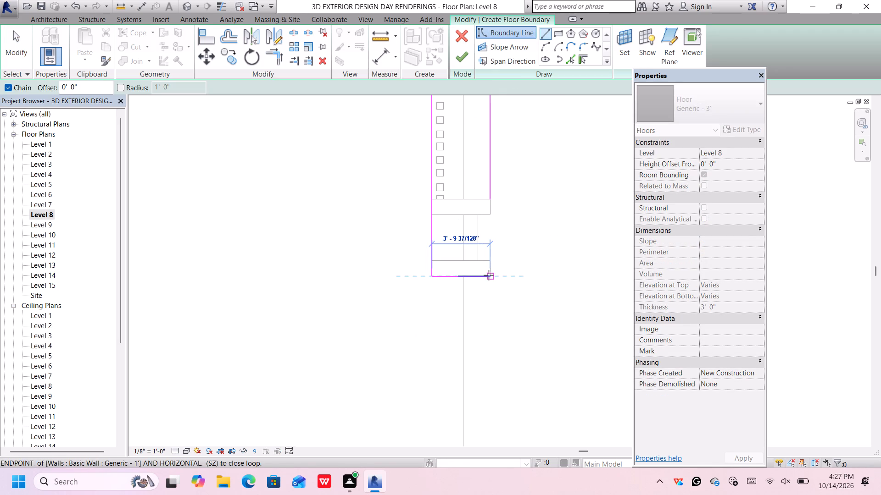
left_click(489, 275)
left_click(488, 199)
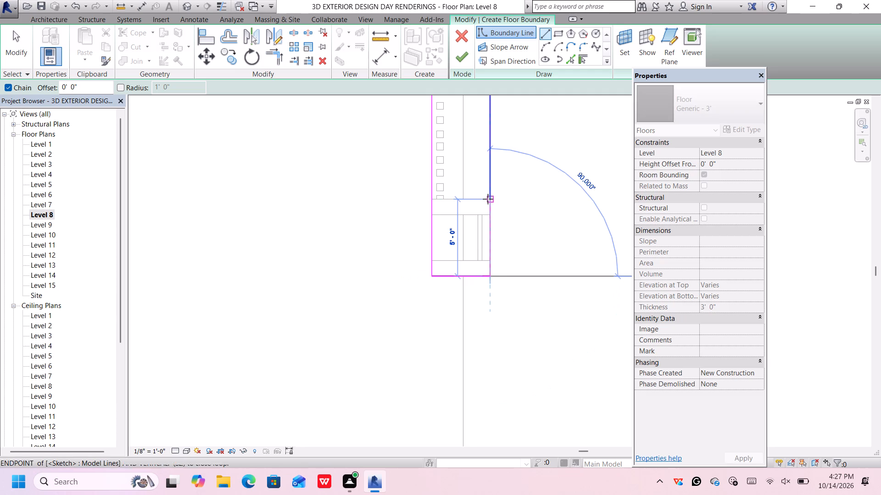
Replace the south-east L-boundary's south end line with an extension around the two short walls, to the outer wall's far face.
scroll(545, 247, "down", 11)
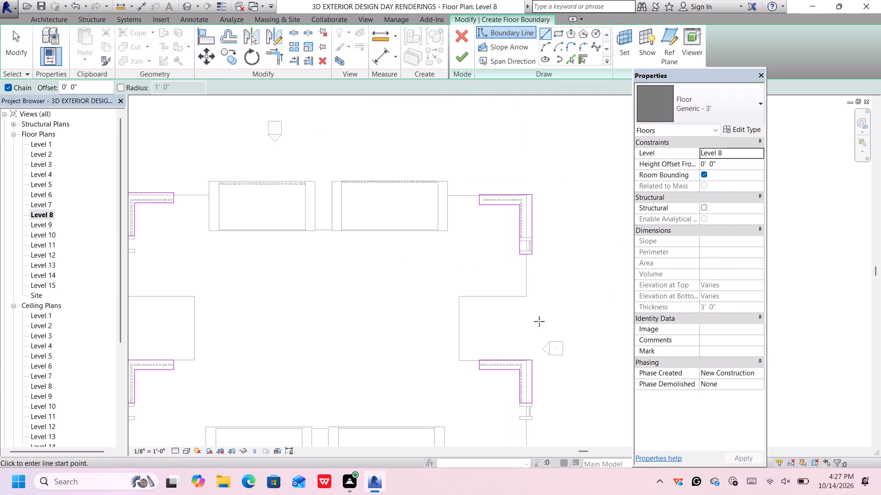
middle_click_drag(539, 321, 519, 180)
scroll(534, 312, "up", 1)
scroll(519, 182, "up", 5)
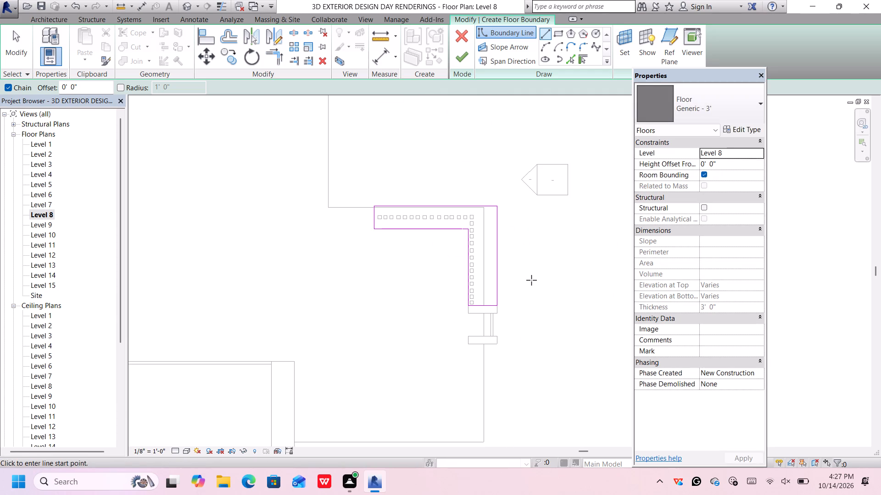
key("Escape")
key("Escape")
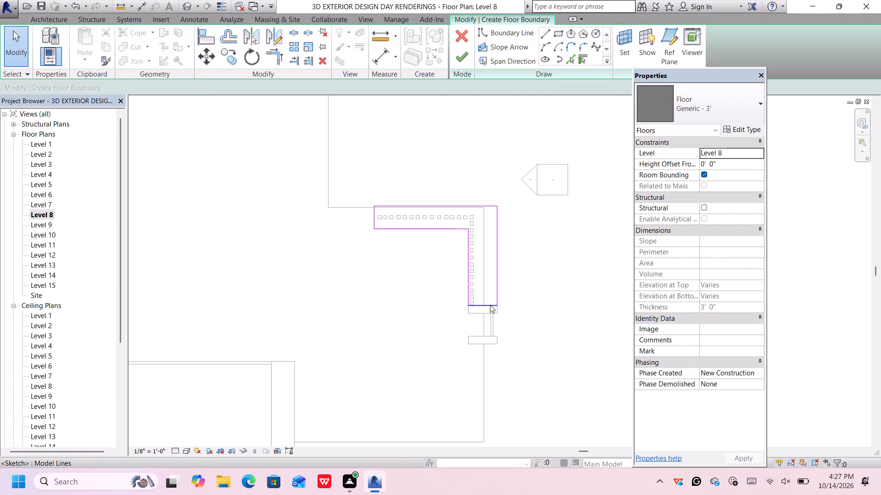
left_click(490, 305)
key("Delete")
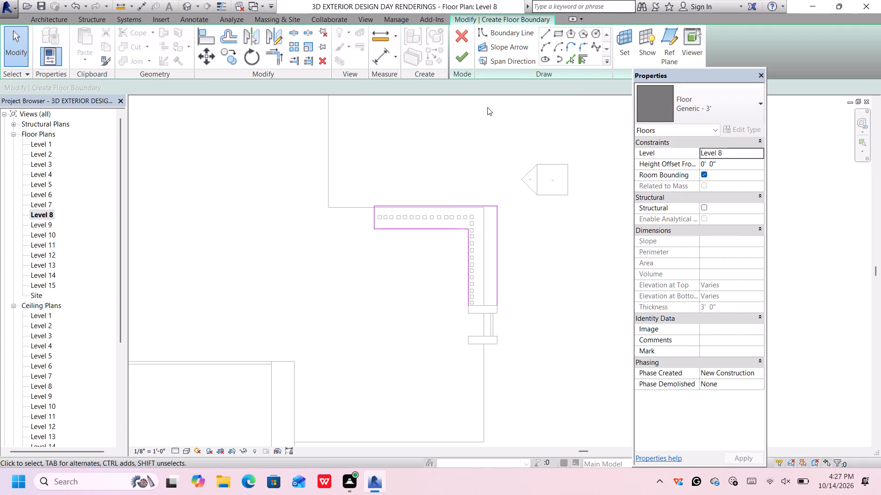
left_click(548, 32)
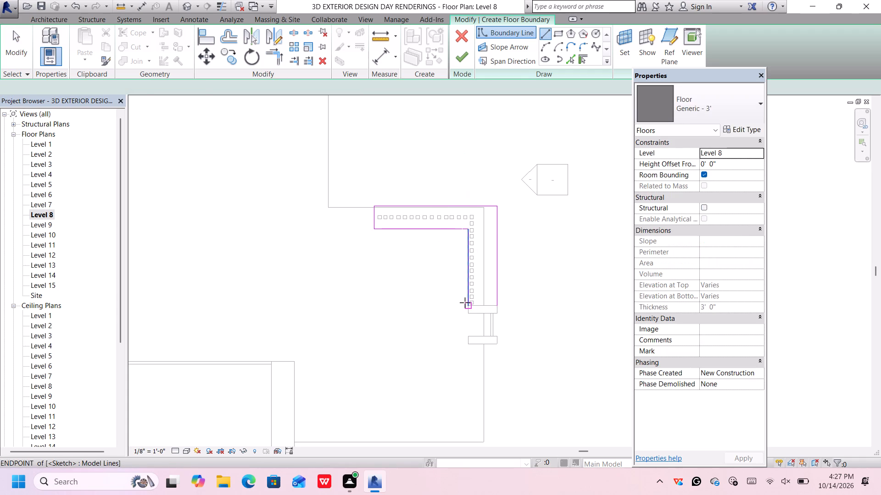
scroll(465, 302, "up", 2)
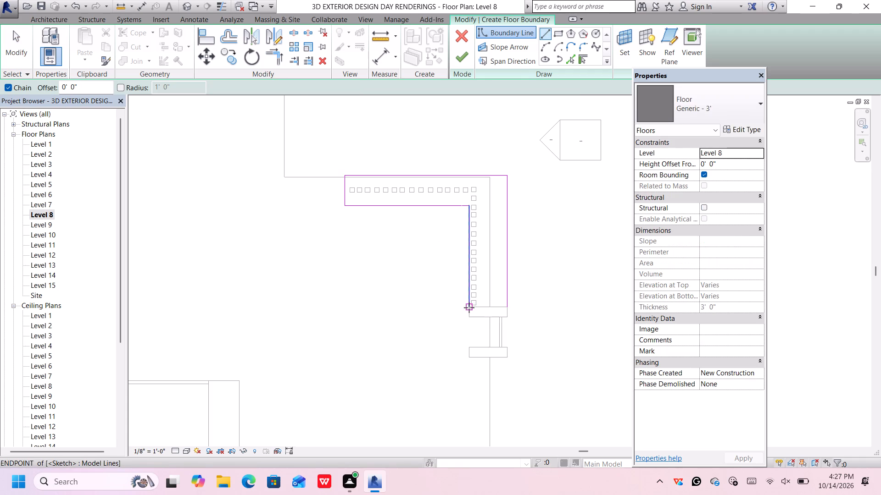
left_click(470, 306)
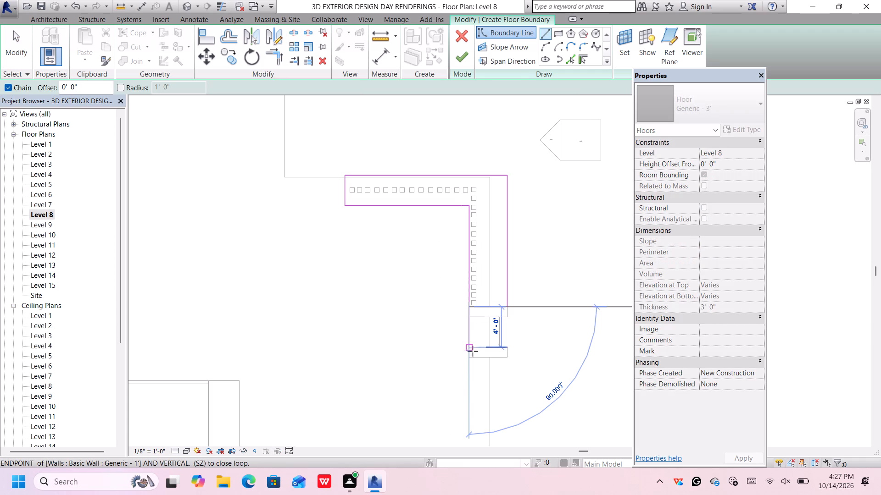
left_click(470, 356)
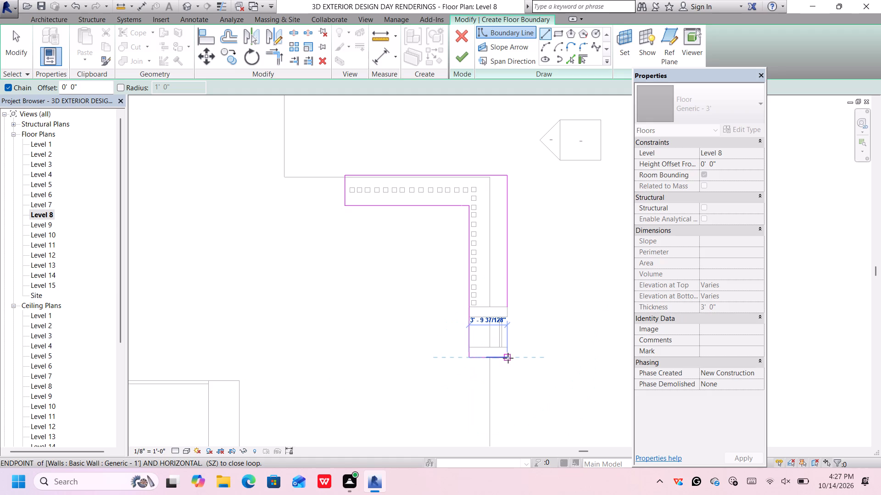
left_click(508, 358)
left_click(507, 305)
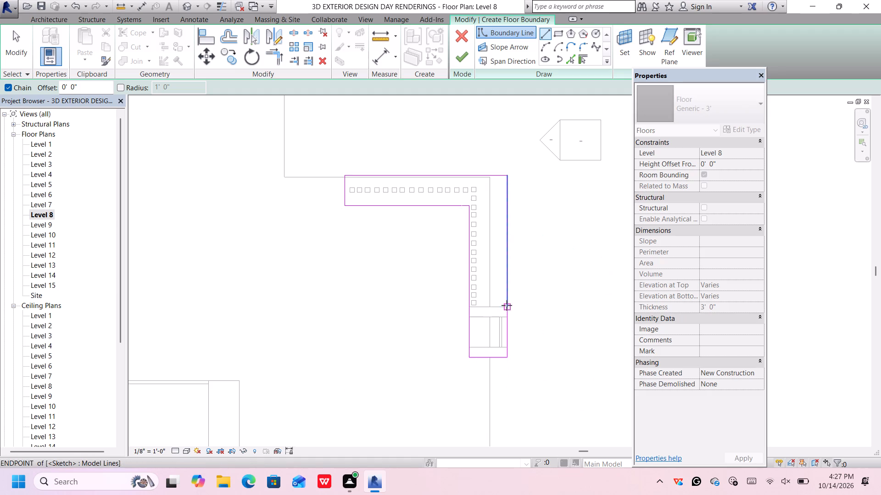
Replace the south-west L-boundary's south end line with a 5'-0" extension enclosing the two short walls and the slats between them.
scroll(507, 305, "down", 11)
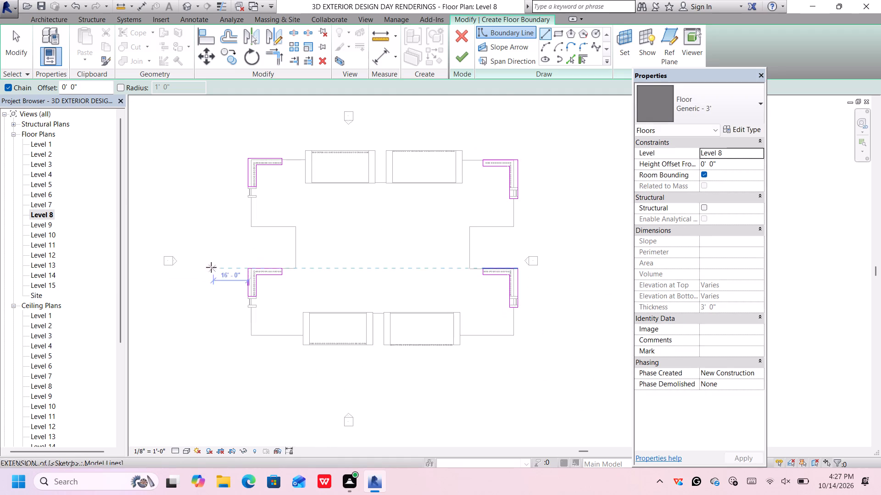
middle_click(257, 274)
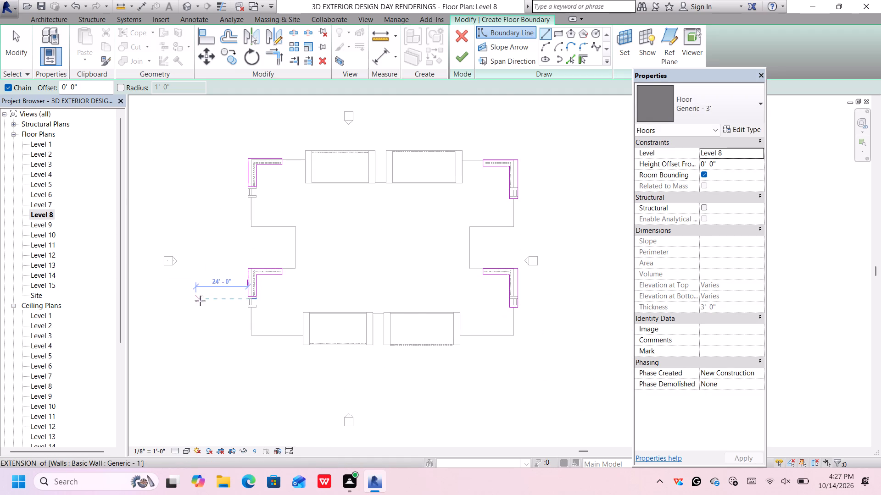
scroll(206, 301, "up", 1)
key("Escape")
scroll(228, 295, "up", 4)
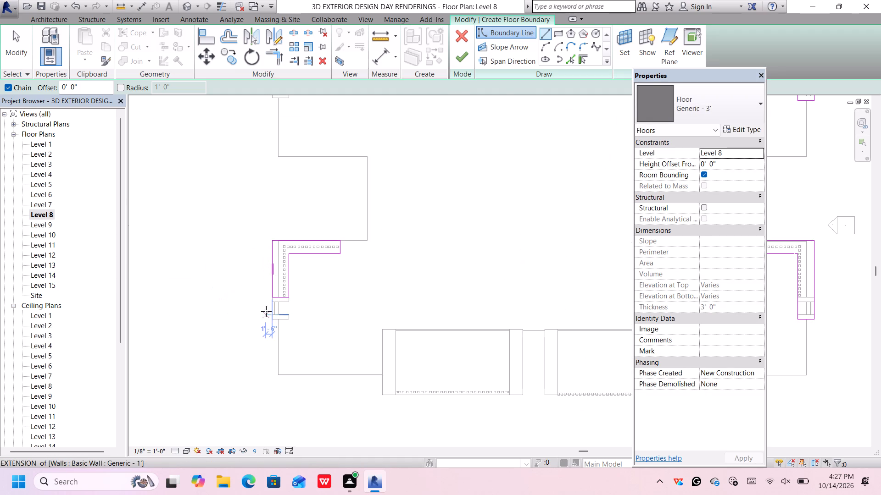
key("Escape")
scroll(276, 297, "up", 5)
left_click(277, 297)
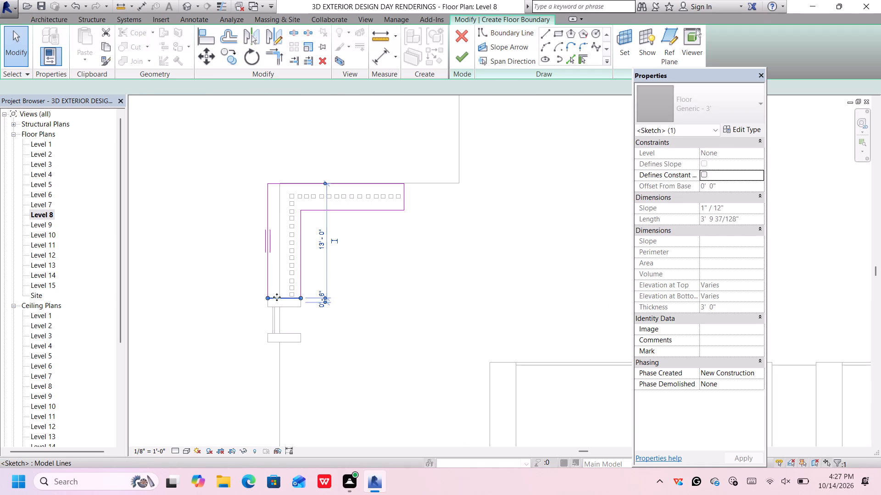
key("Delete")
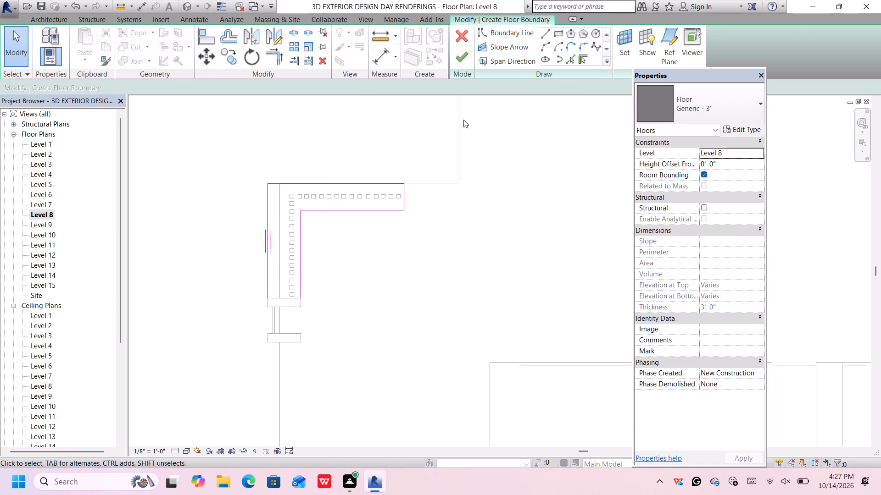
left_click(545, 29)
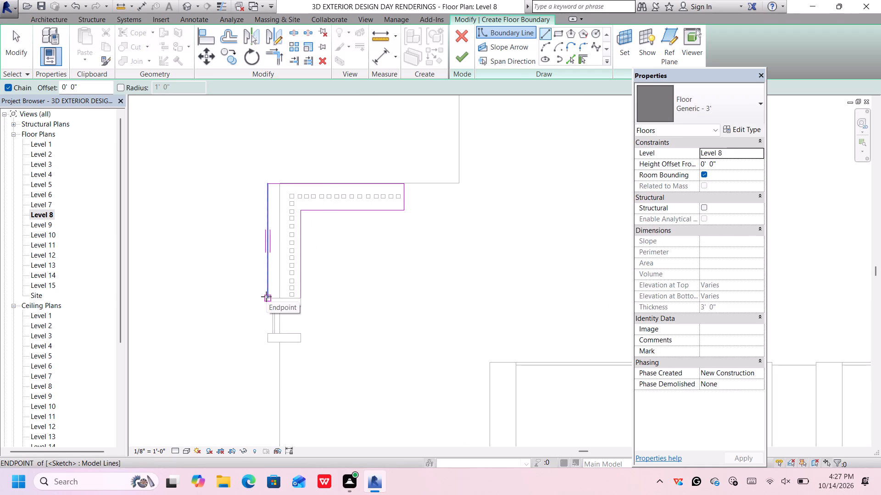
left_click(267, 296)
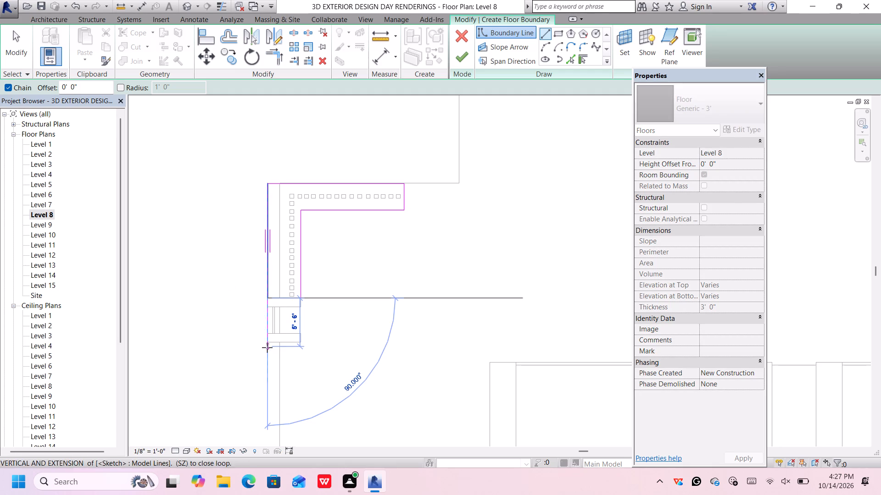
left_click(267, 343)
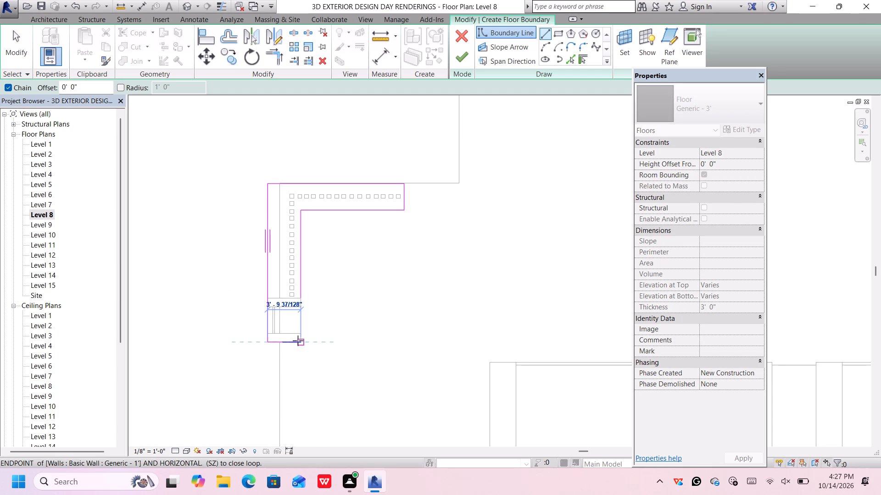
left_click(299, 341)
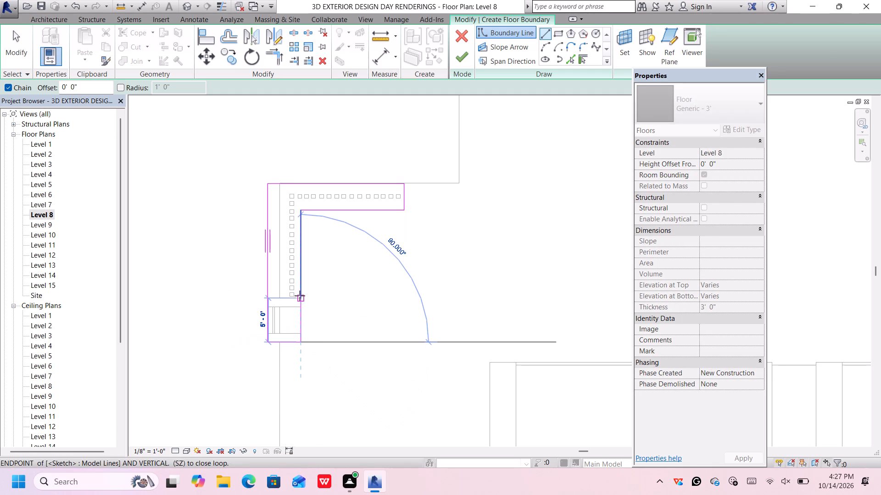
left_click(300, 297)
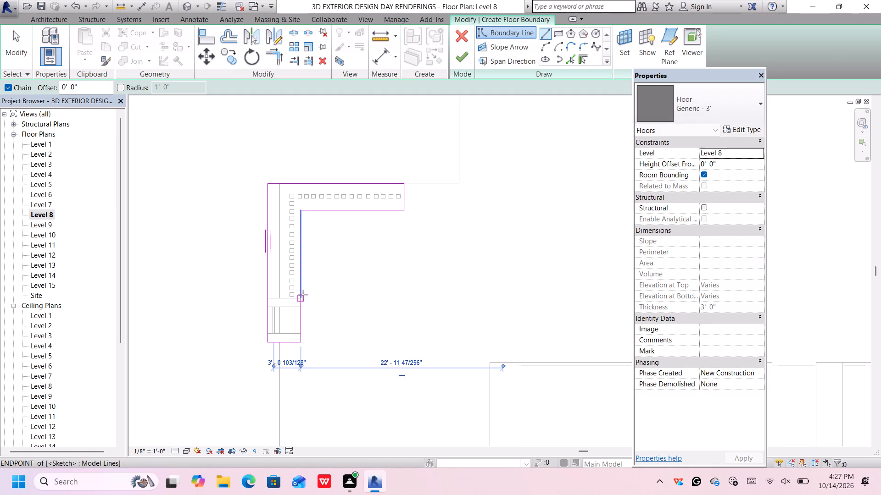
Replace the north-west L-boundary's south end line with a 5'-0" extension enclosing the two short walls and the slats between them.
key("Escape")
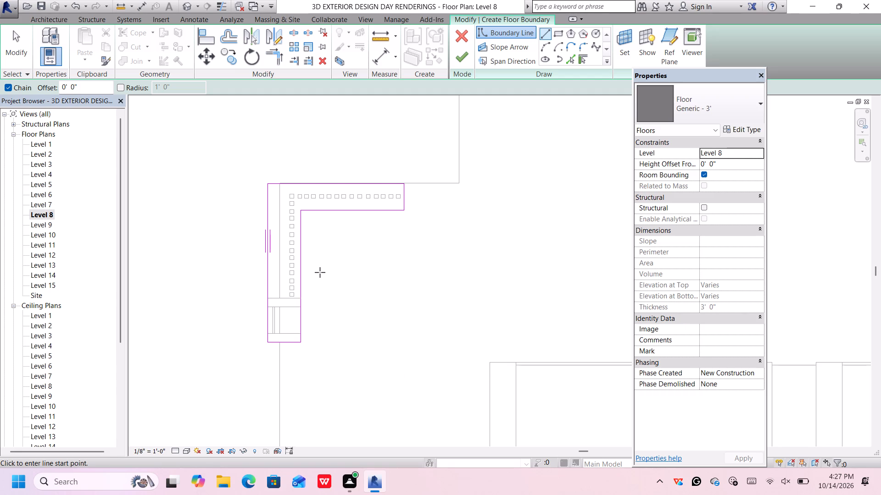
scroll(320, 272, "up", 1)
scroll(320, 270, "down", 5)
scroll(321, 244, "up", 1)
scroll(322, 243, "down", 1)
scroll(339, 192, "down", 5)
middle_click_drag(344, 178, 344, 211)
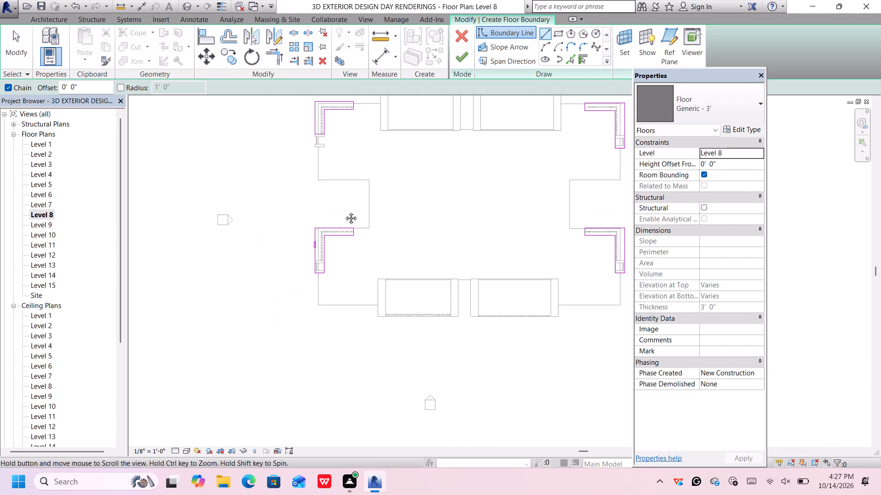
middle_click_drag(344, 211, 339, 329)
scroll(323, 266, "up", 7)
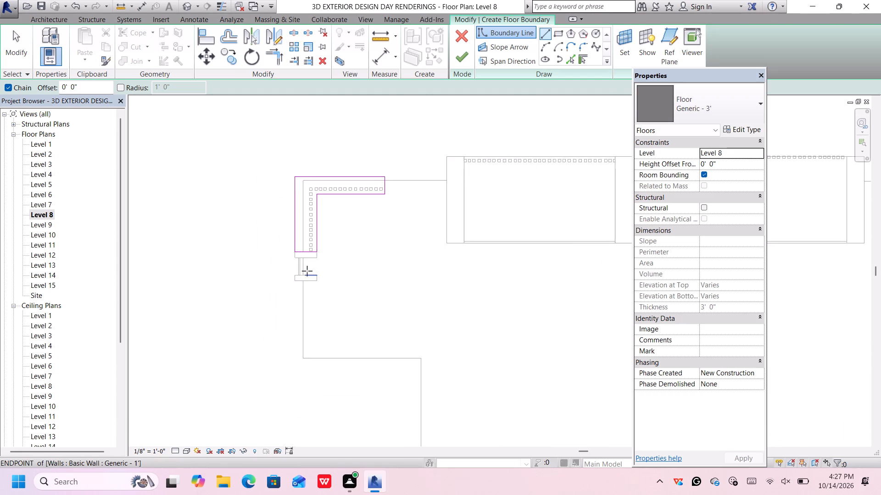
scroll(307, 271, "up", 4)
key("Escape")
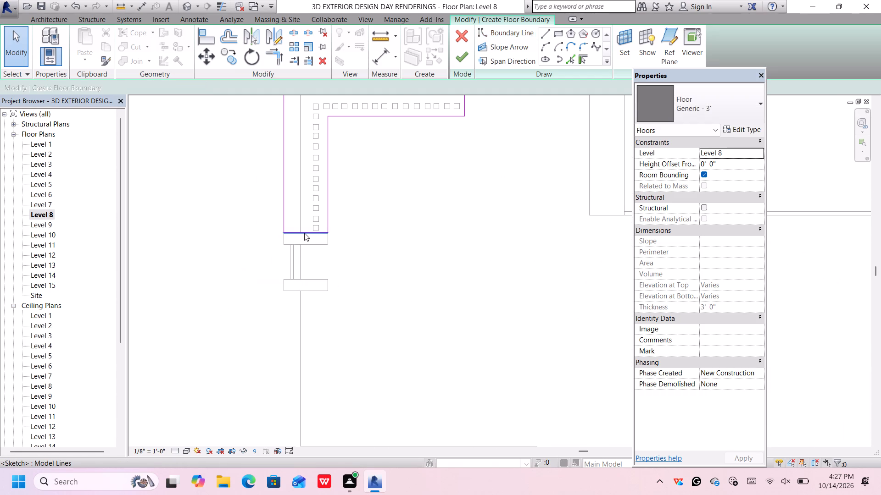
left_click(304, 233)
key("Delete")
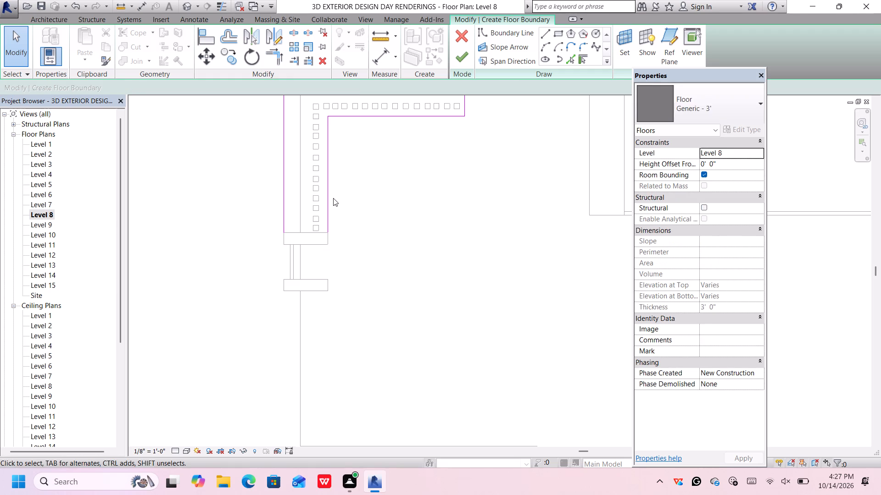
left_click(541, 32)
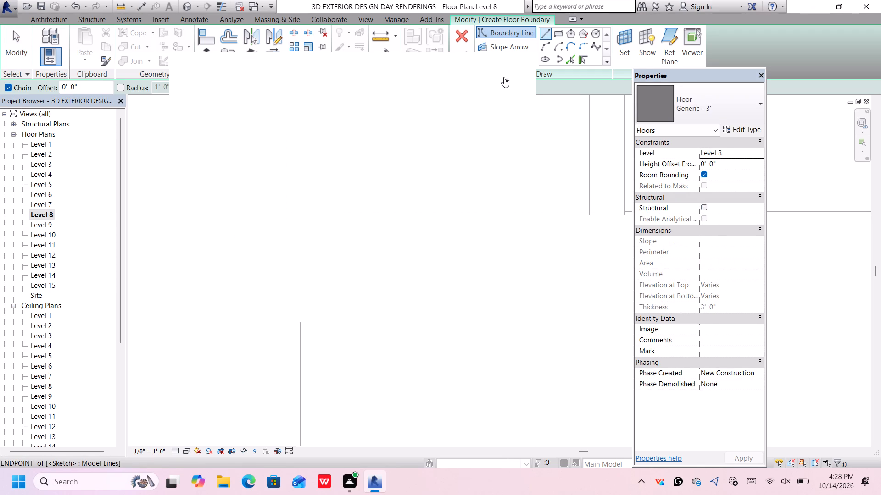
left_click(516, 68)
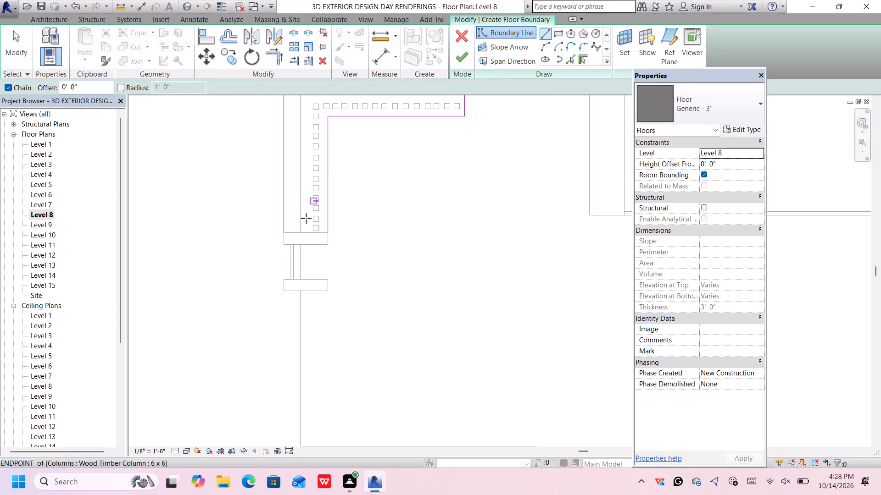
left_click(284, 231)
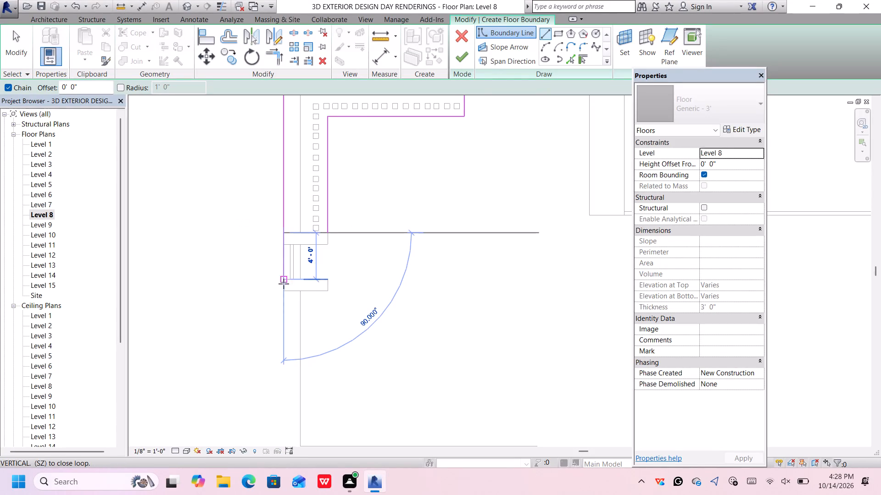
left_click(283, 291)
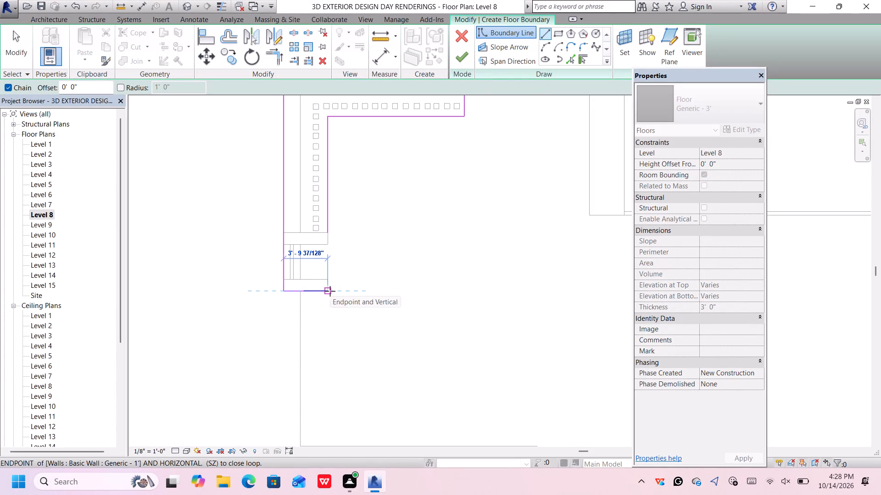
left_click(330, 291)
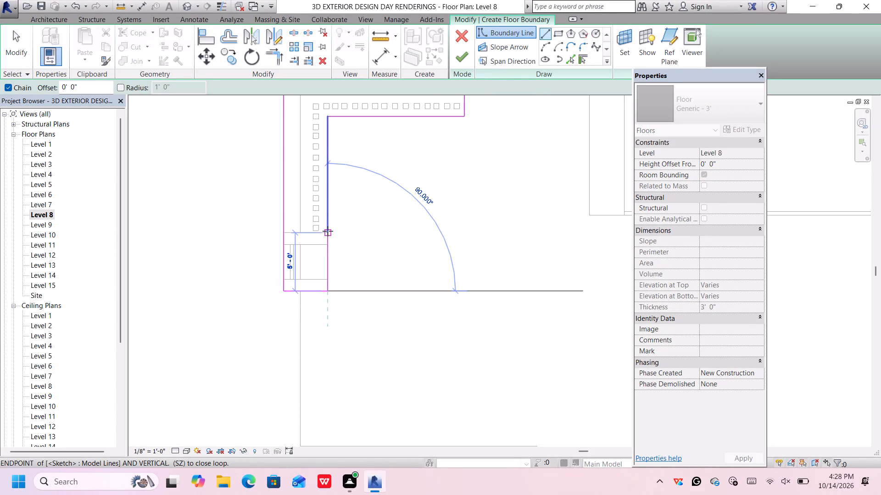
left_click(327, 231)
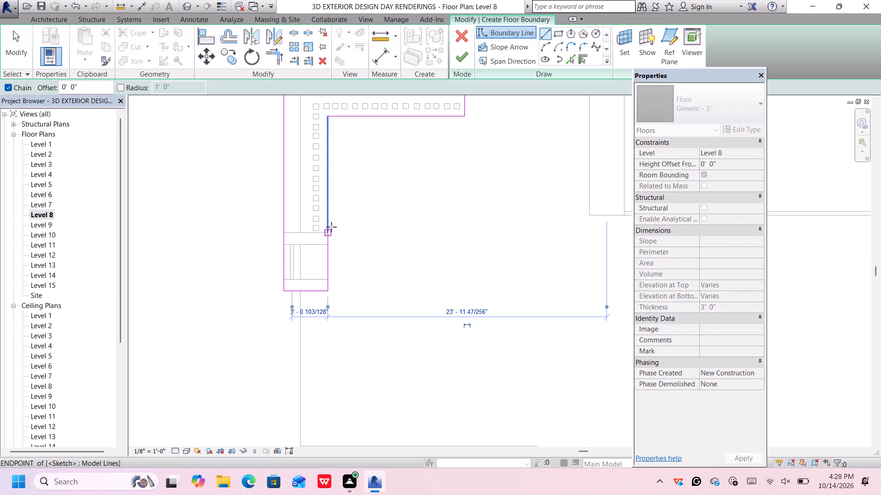
key("Escape")
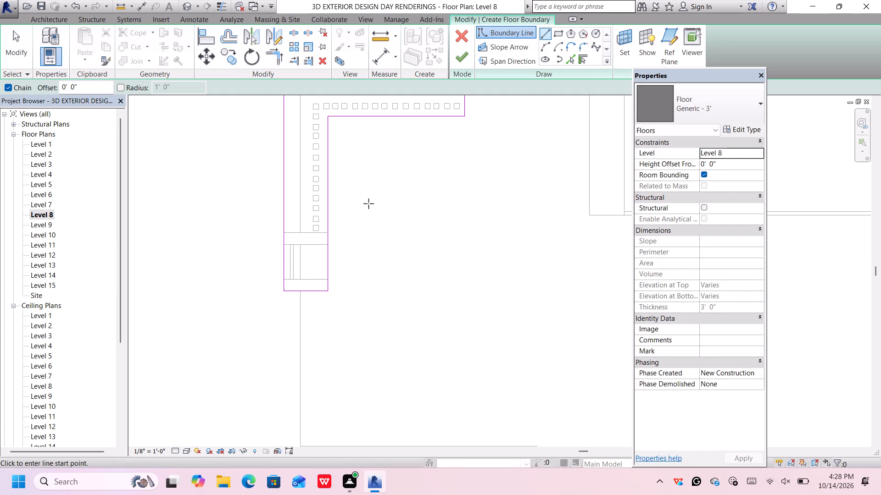
key("Escape")
Set the floor type to Generic - 2' and finish the four-corner slab boundary sketch.
scroll(368, 203, "down", 12)
left_click(687, 109)
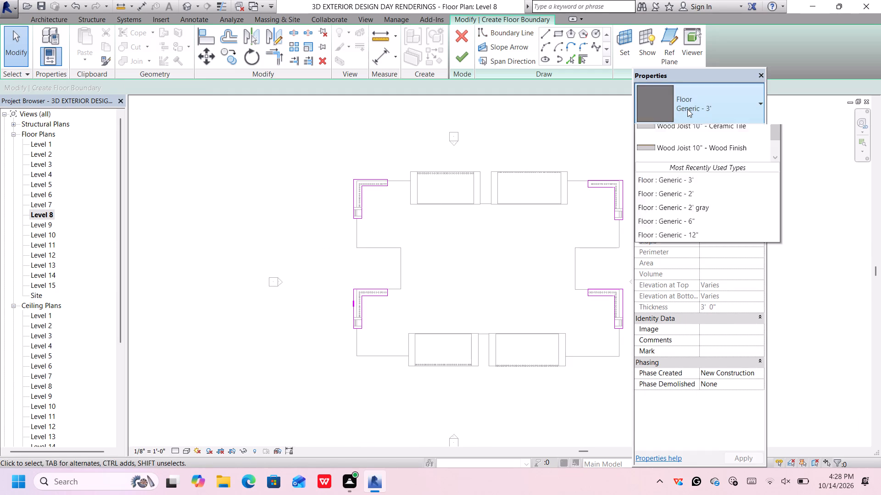
scroll(687, 155, "up", 3)
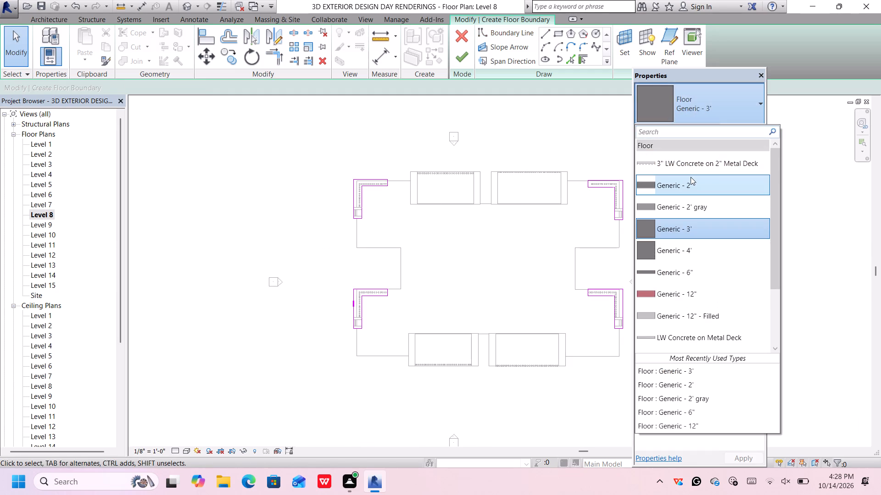
left_click(691, 177)
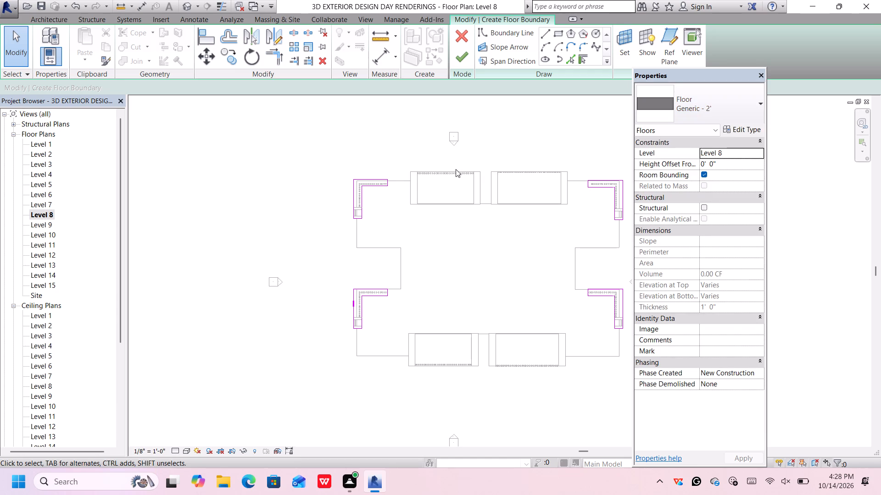
left_click(468, 49)
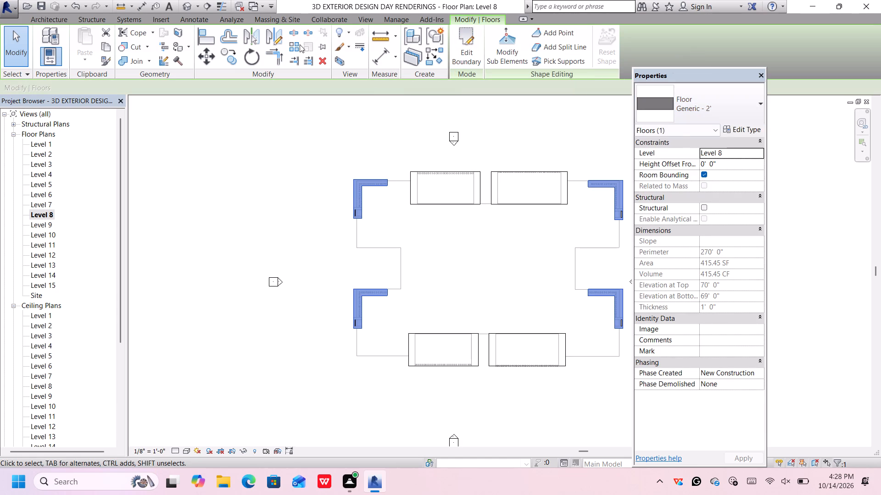
Switch to the default 3D view and save the project.
left_click(187, 4)
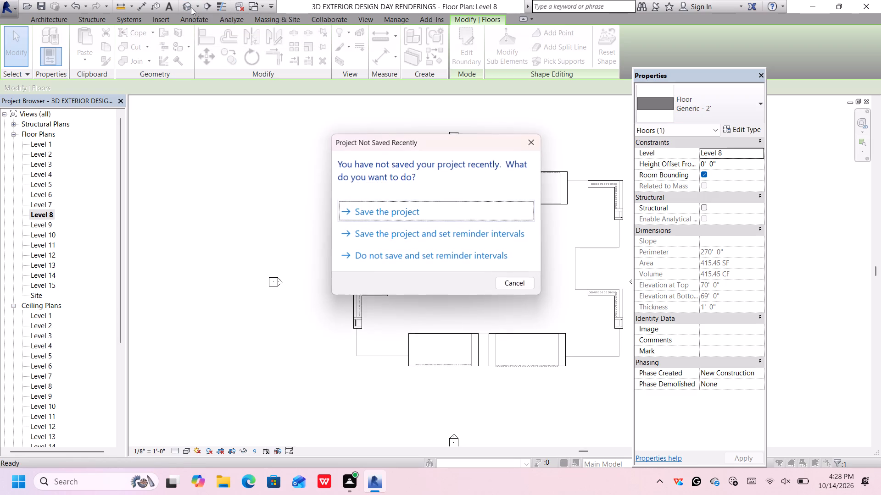
left_click(490, 221)
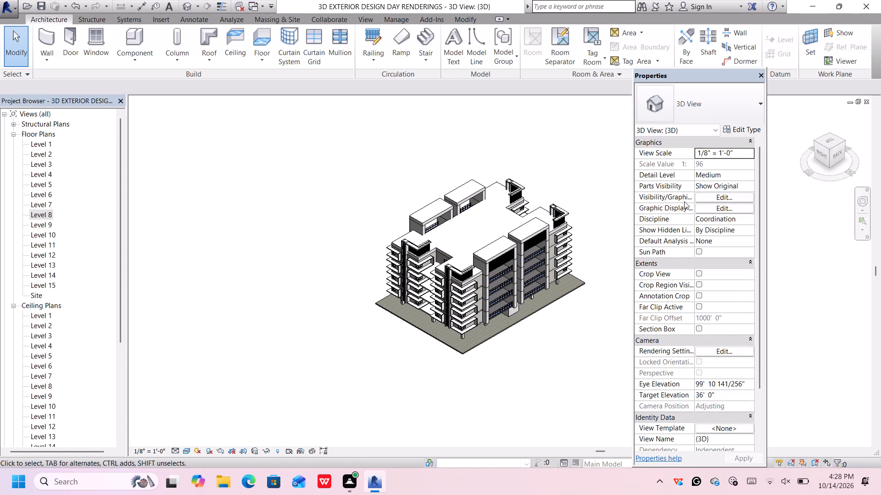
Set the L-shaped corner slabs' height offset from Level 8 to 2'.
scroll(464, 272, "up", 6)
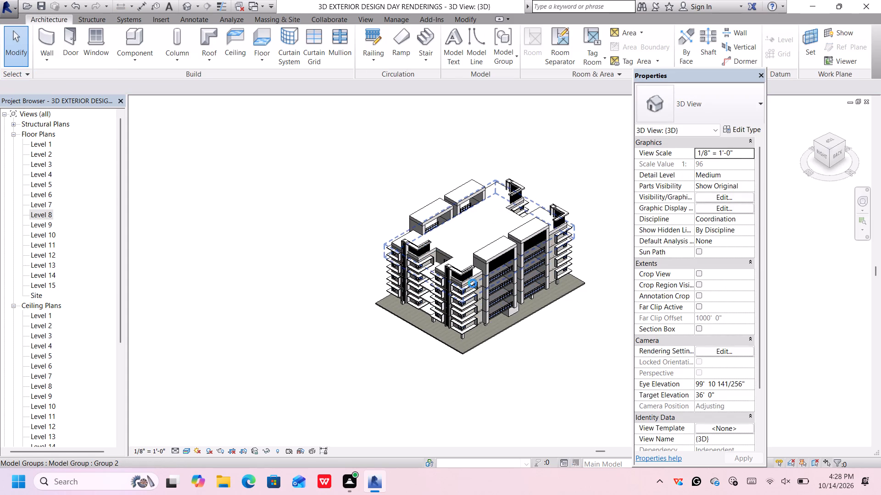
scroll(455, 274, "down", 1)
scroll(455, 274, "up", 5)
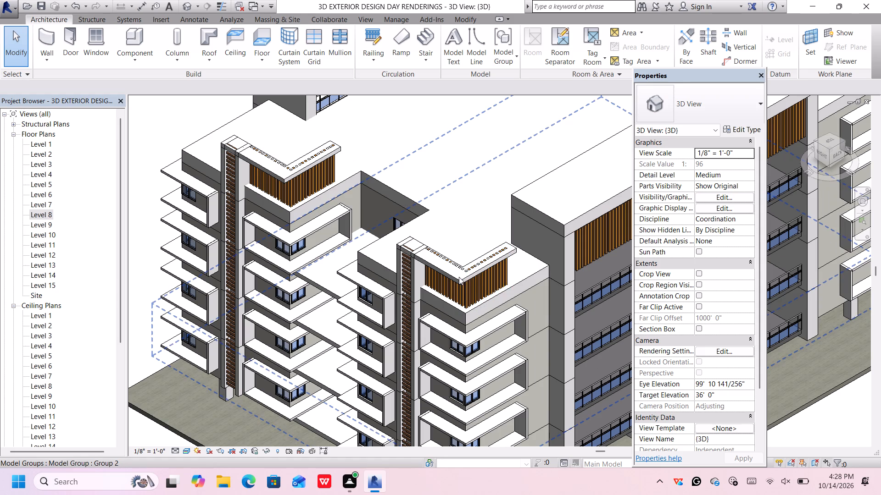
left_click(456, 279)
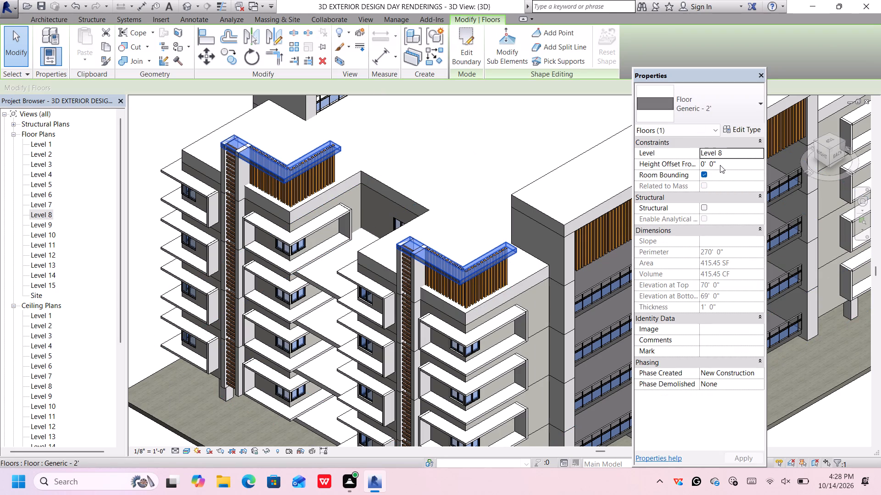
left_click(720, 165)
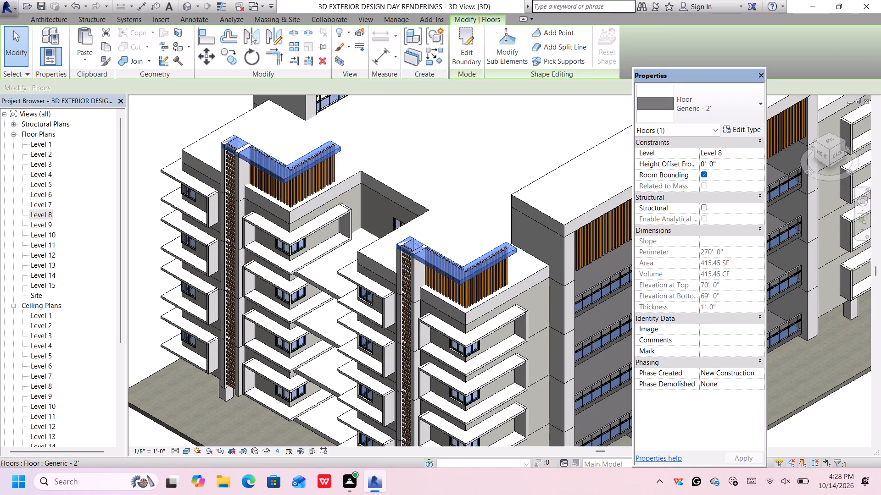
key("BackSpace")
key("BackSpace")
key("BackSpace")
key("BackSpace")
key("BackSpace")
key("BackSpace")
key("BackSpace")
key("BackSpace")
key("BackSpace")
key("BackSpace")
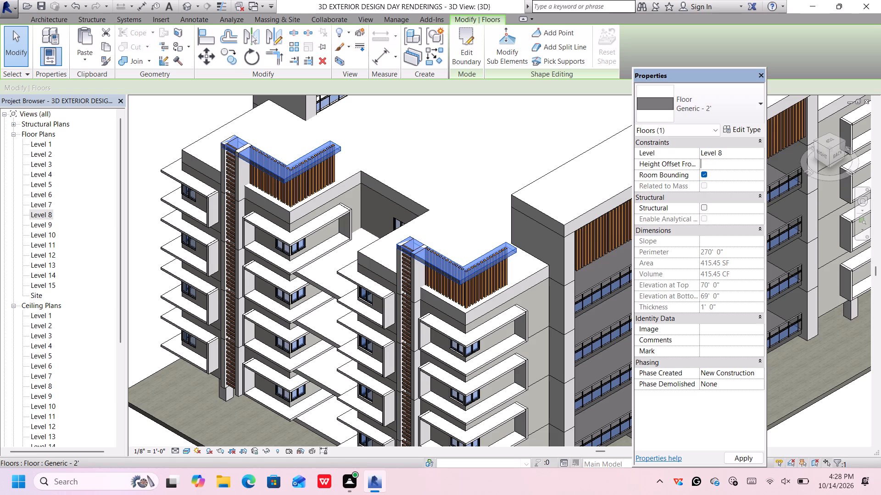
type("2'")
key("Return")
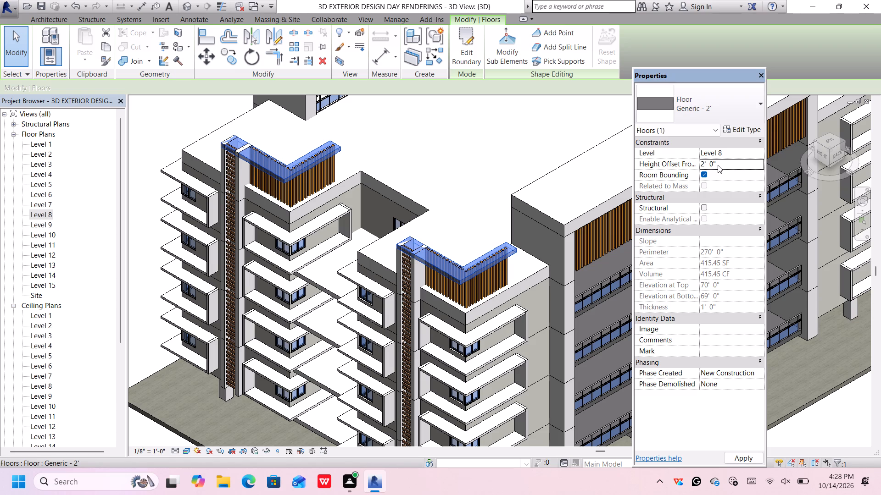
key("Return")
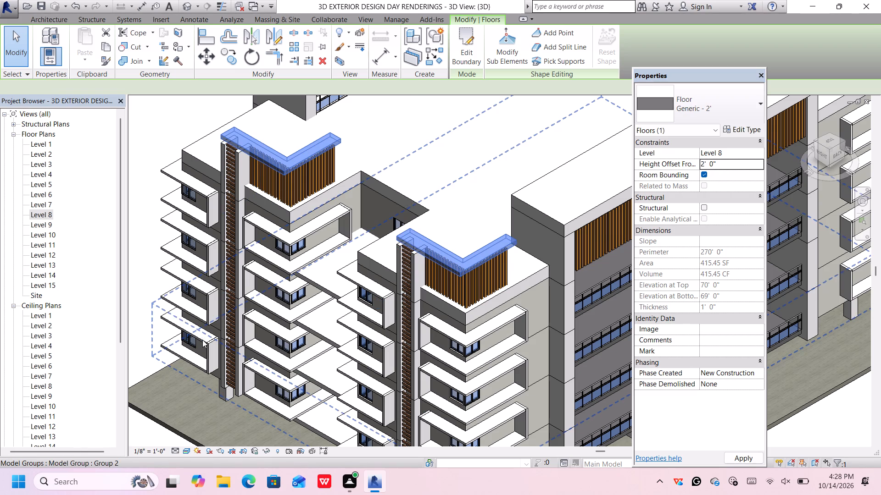
Set the L-shaped corner slabs' height offset from Level 8 to 1'.
left_click(733, 163)
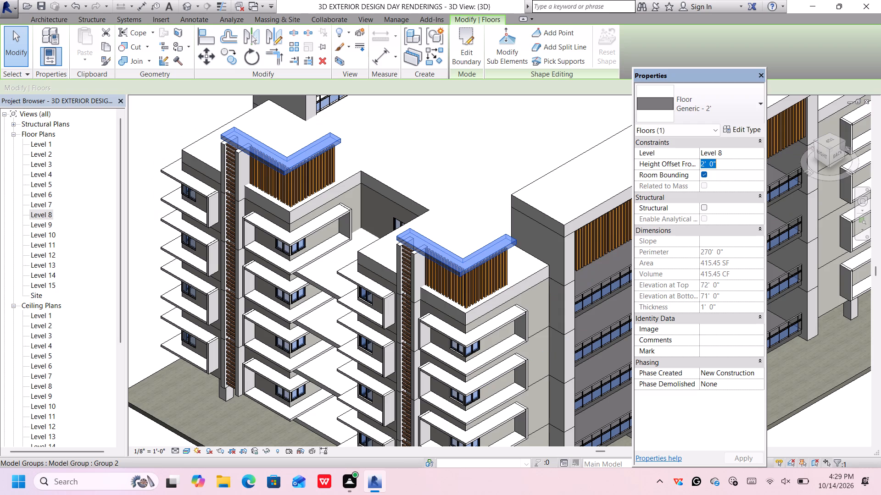
key("BackSpace")
key("BackSpace")
key("BackSpace")
key("BackSpace")
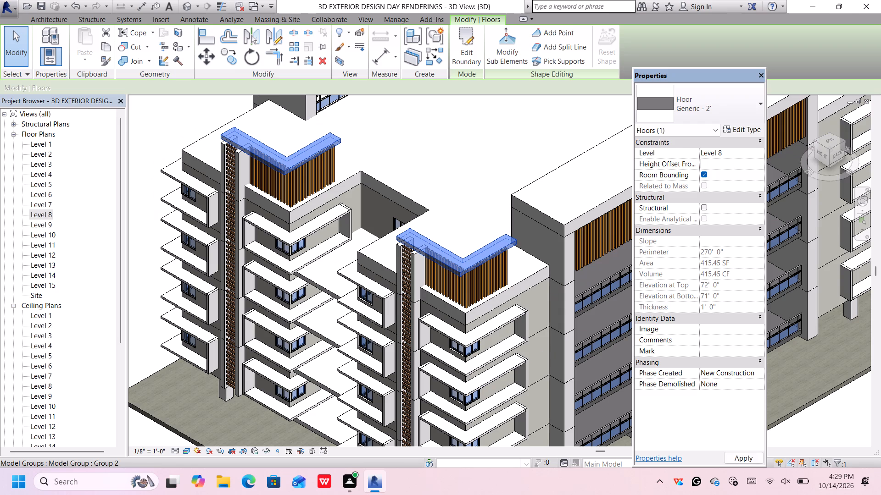
key("1")
key("apostrophe")
key("Return")
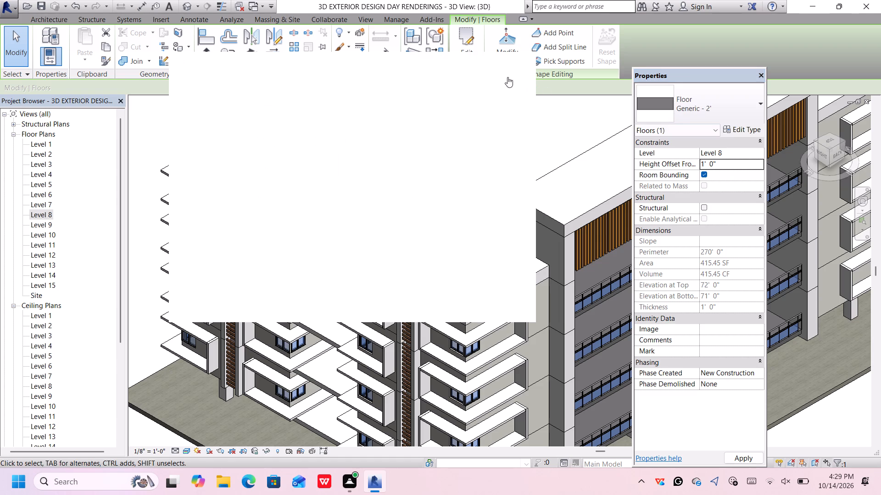
left_click(515, 66)
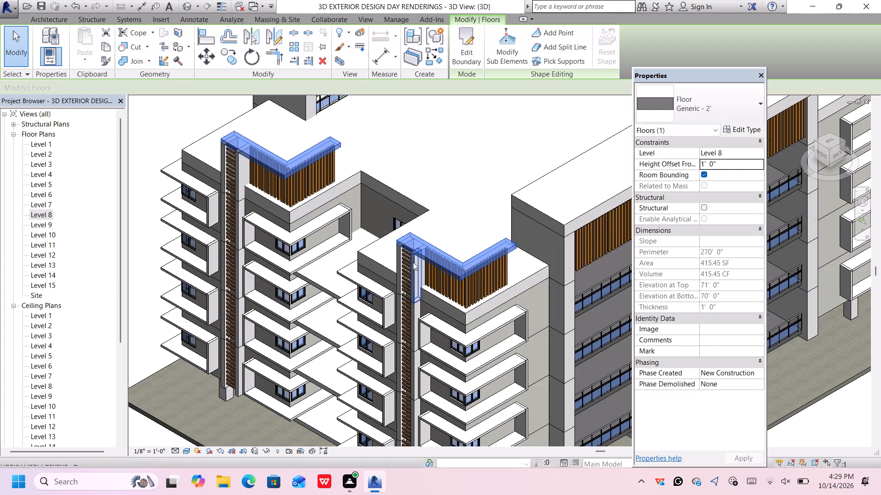
Delete the two top-level Generic - 1' walls between the horizontal and vertical slats under the north-east corner slab.
scroll(412, 262, "up", 6)
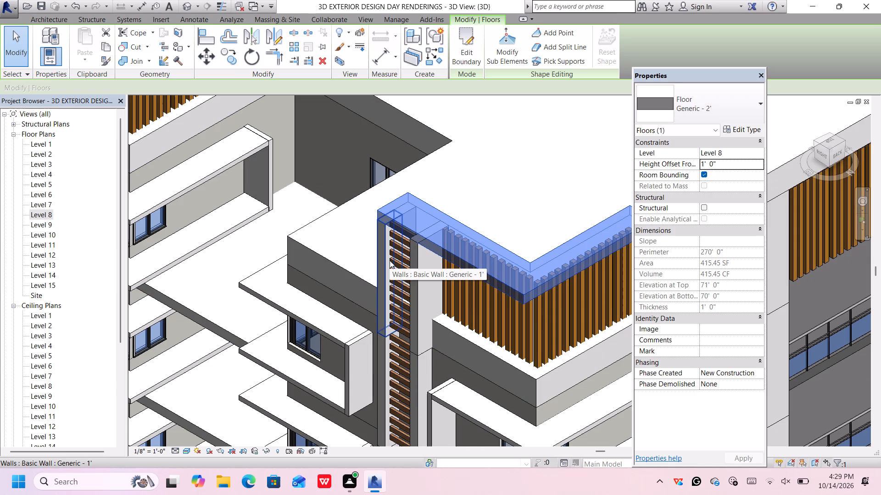
left_click(415, 268)
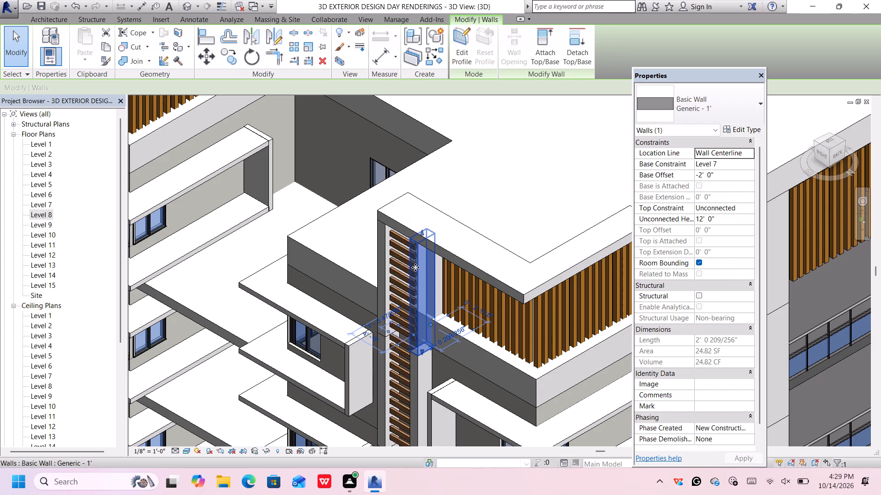
key("Delete")
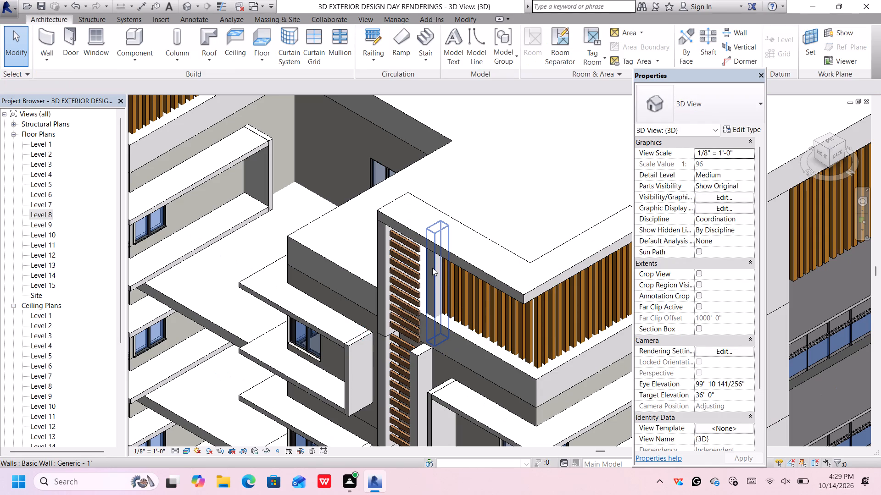
left_click(435, 266)
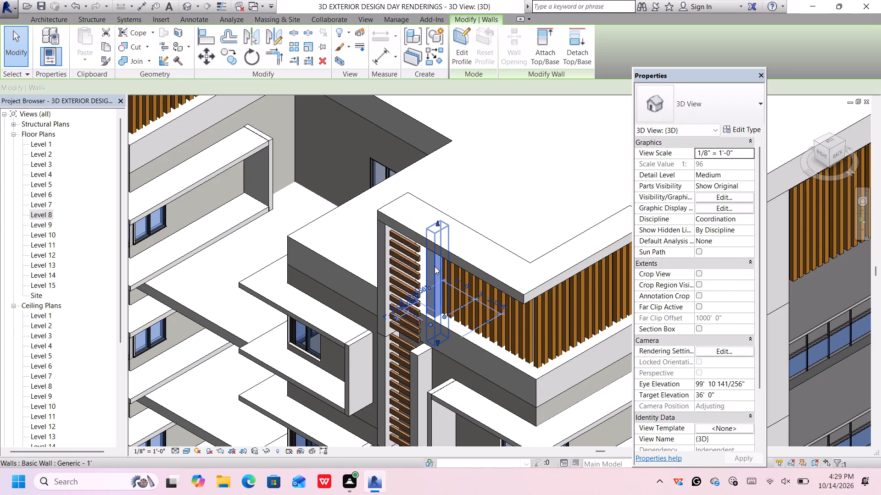
key("Delete")
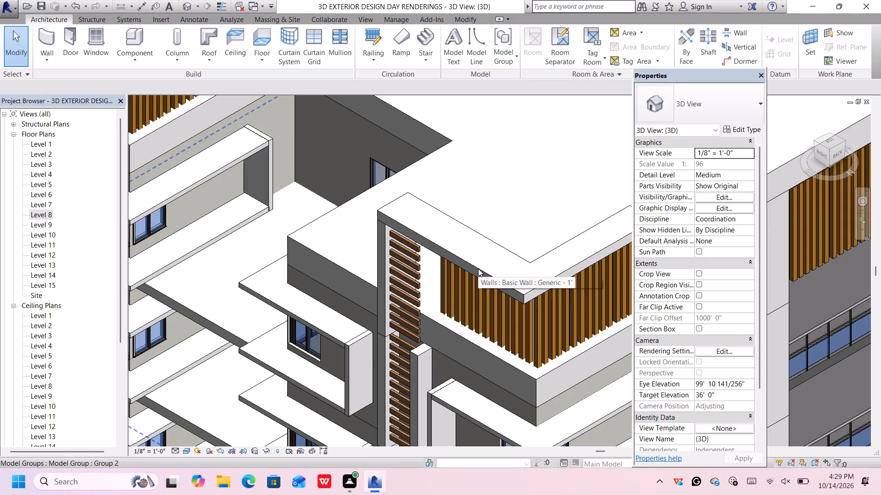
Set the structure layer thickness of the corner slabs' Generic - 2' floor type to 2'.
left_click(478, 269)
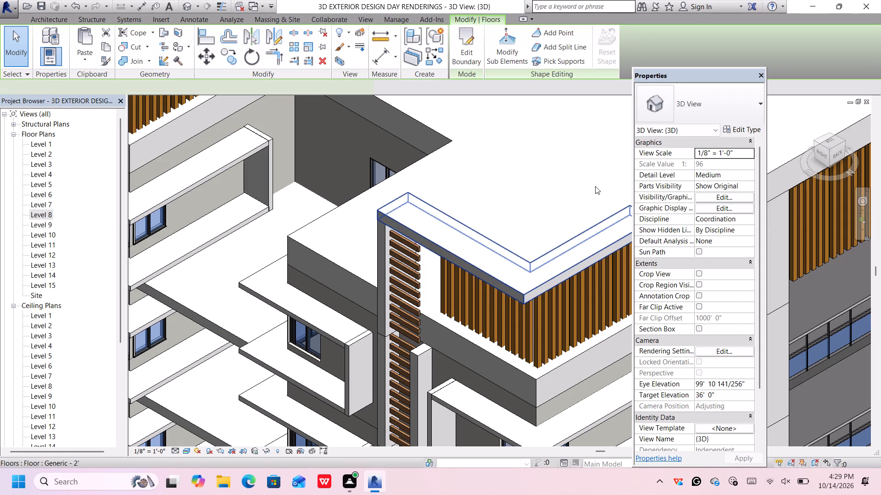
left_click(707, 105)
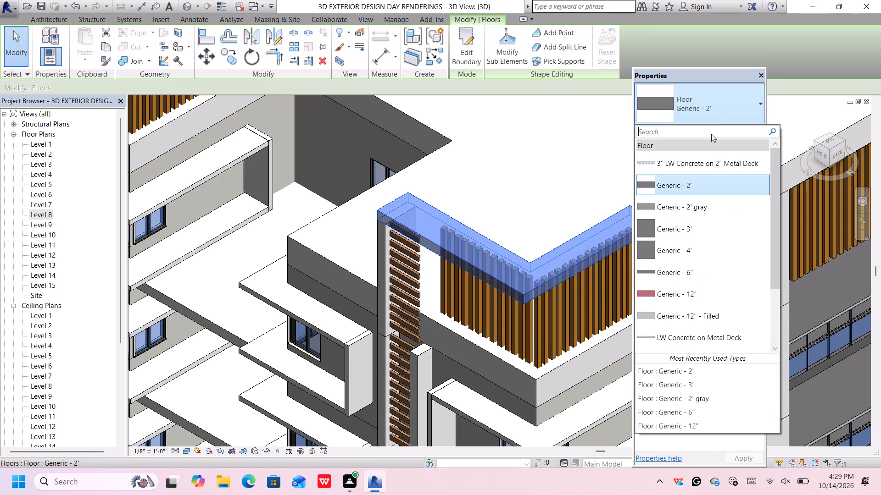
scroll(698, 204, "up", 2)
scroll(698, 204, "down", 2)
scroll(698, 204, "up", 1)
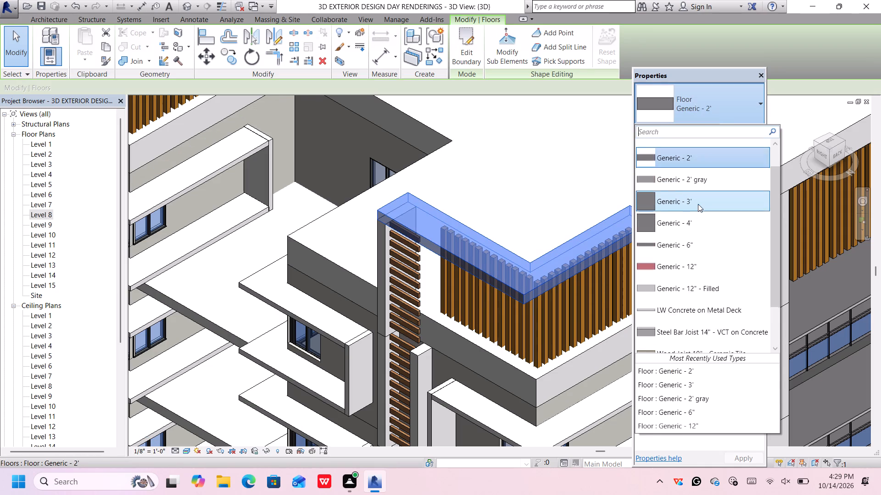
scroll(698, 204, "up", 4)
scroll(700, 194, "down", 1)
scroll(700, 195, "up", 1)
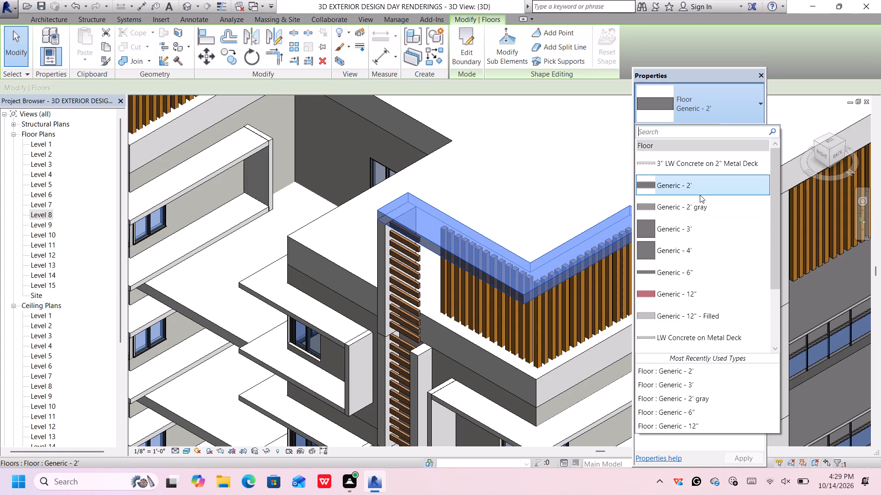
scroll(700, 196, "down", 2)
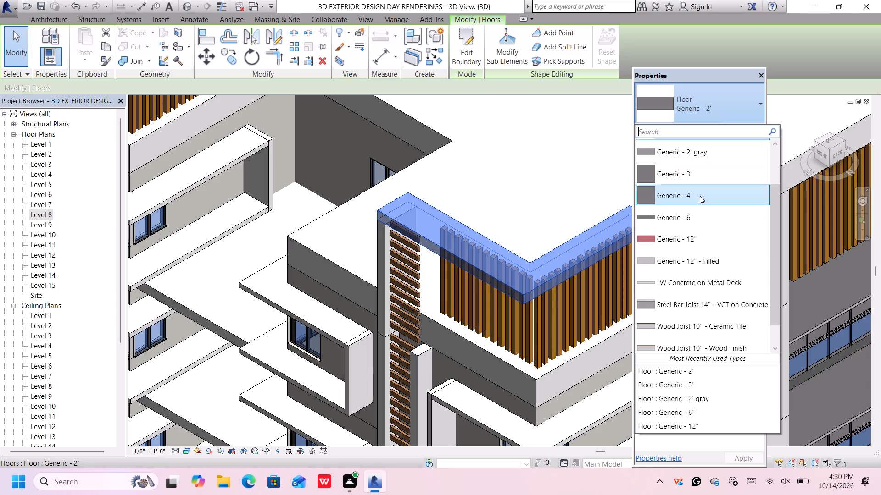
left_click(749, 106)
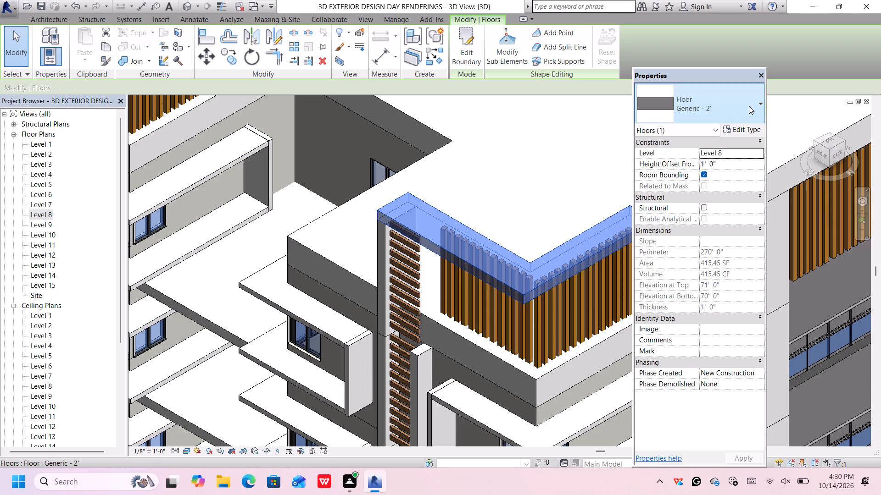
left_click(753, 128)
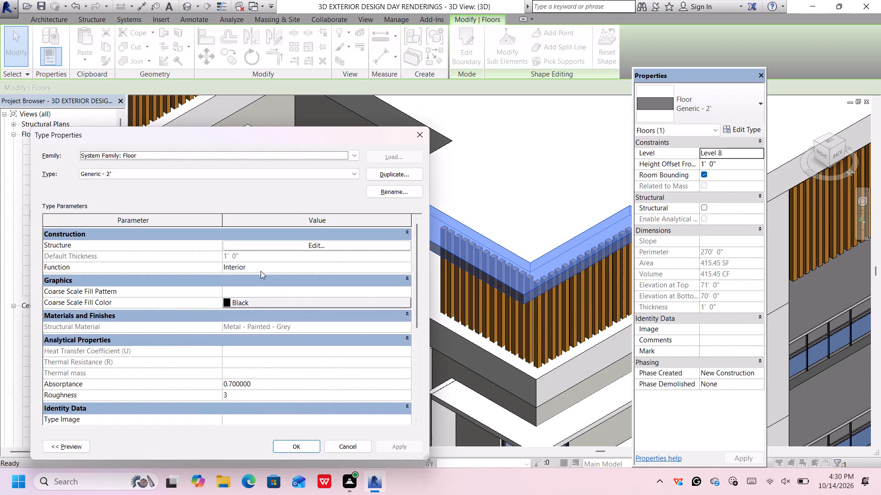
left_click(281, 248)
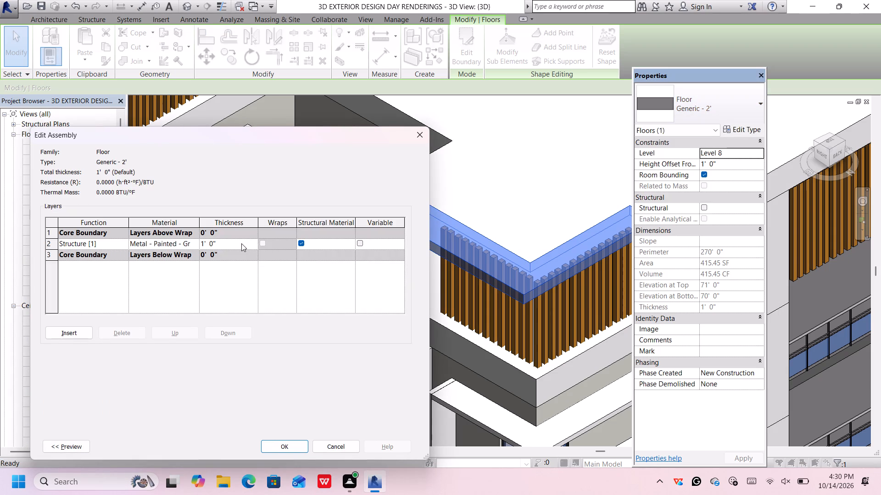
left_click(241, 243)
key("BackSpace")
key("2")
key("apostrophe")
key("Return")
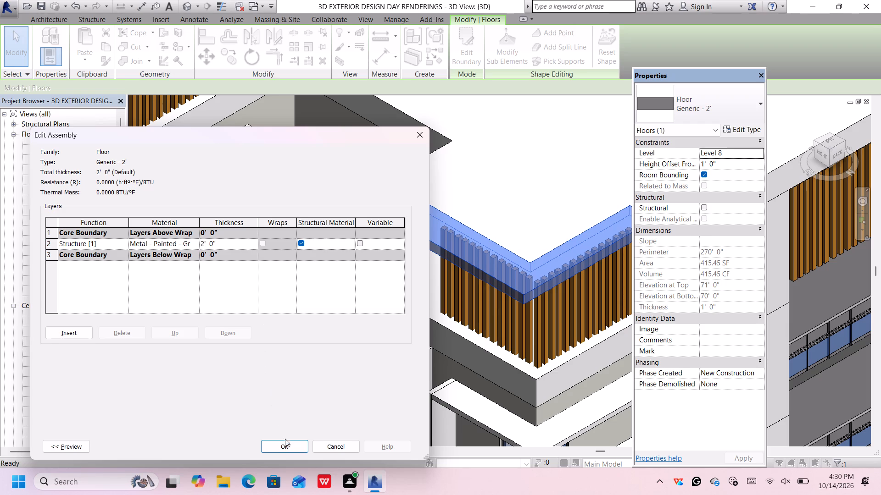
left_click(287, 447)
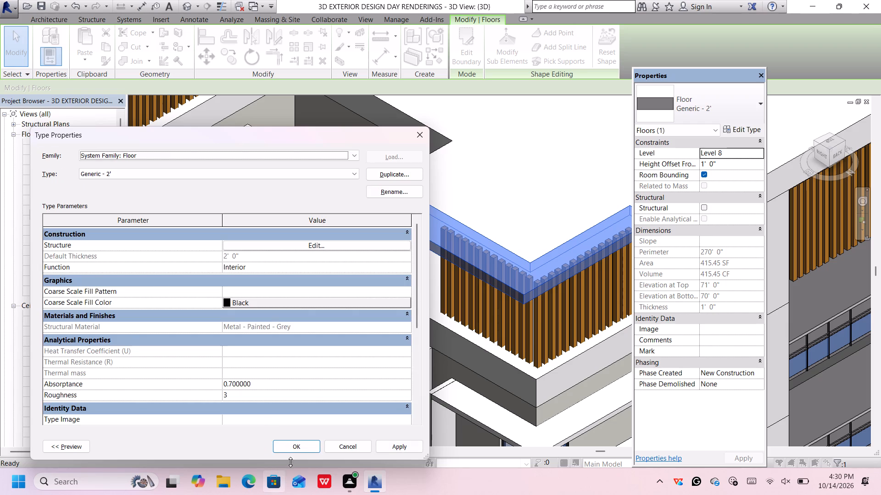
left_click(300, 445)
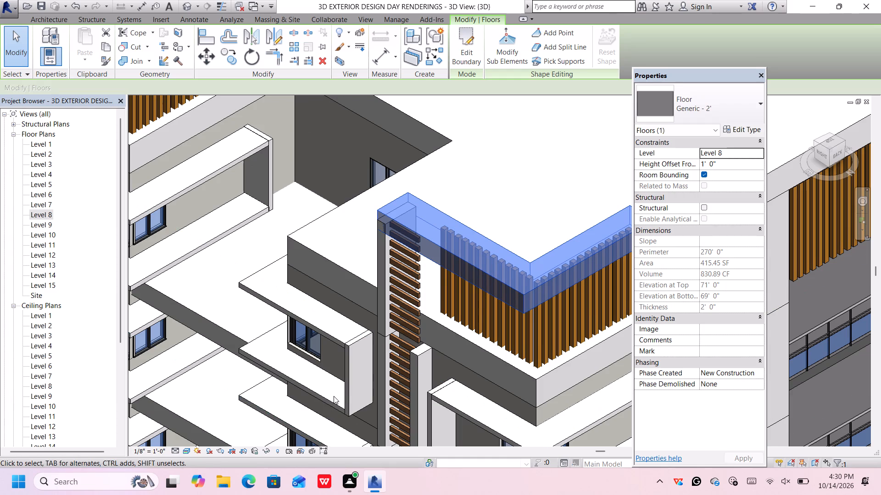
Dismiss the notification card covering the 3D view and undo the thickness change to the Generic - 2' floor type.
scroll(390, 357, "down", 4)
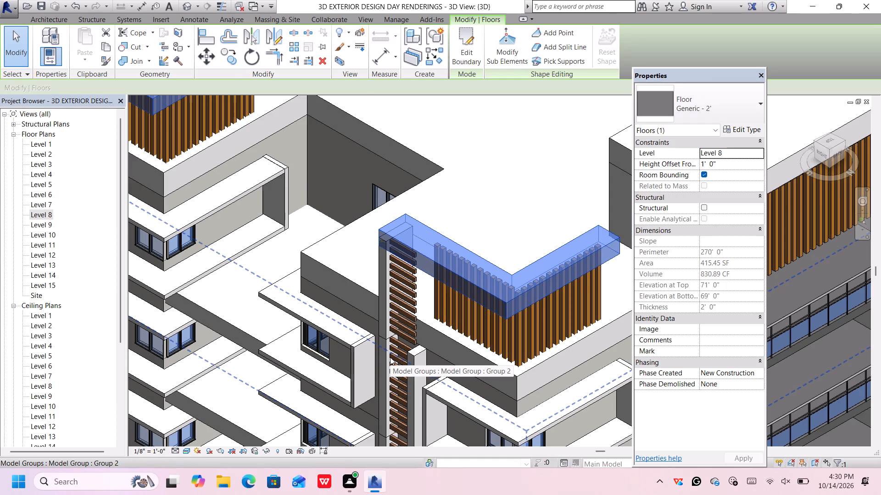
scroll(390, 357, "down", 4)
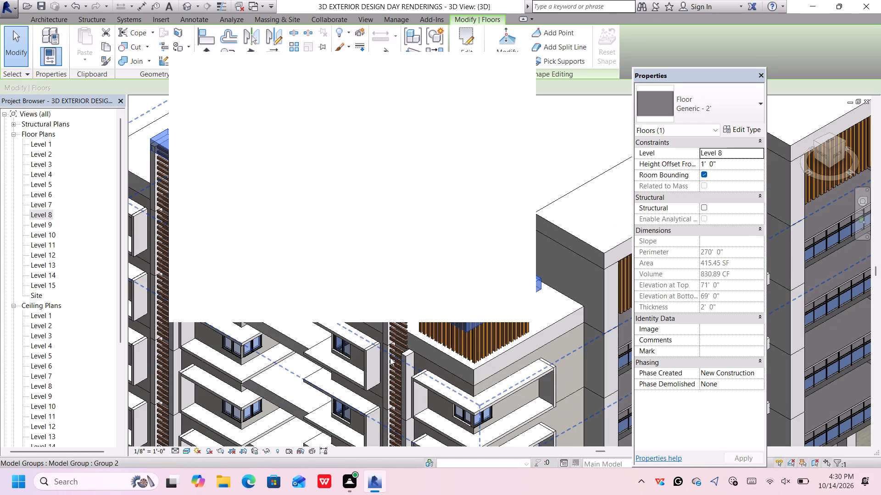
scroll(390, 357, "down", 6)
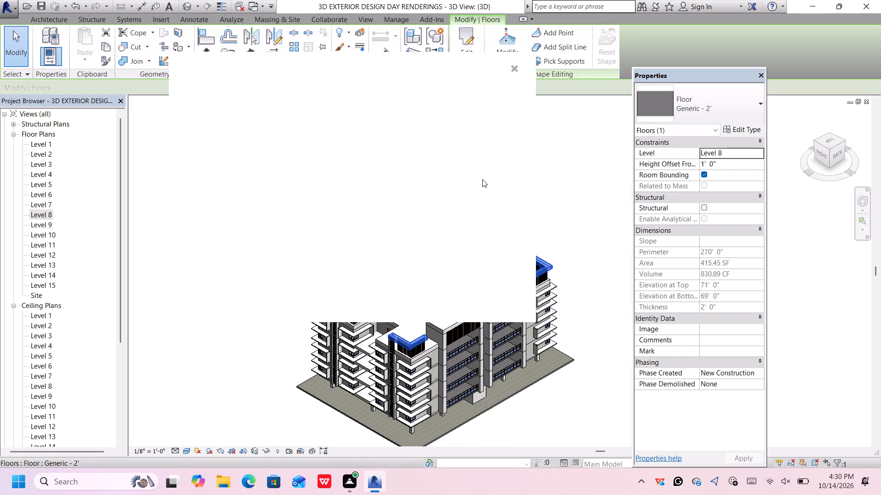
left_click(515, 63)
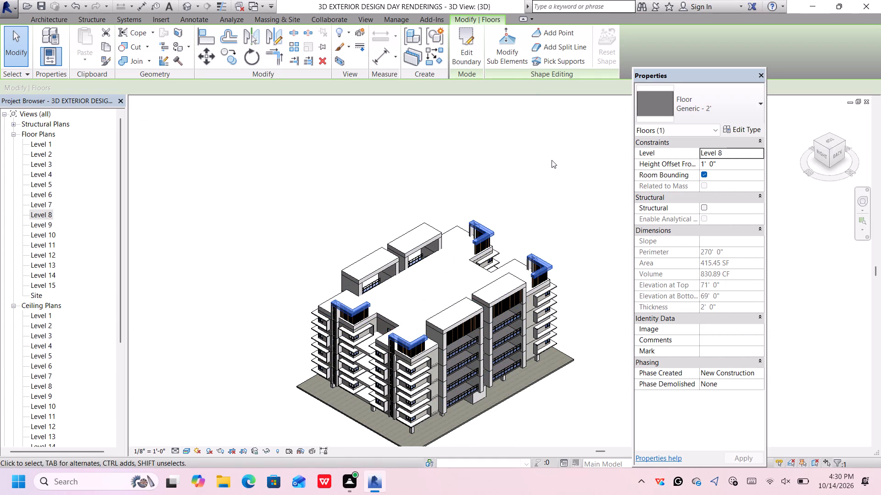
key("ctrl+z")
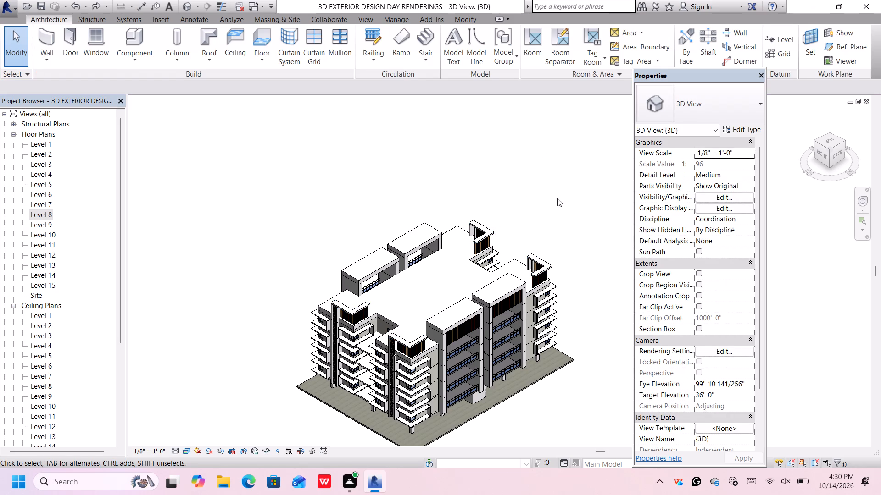
Duplicate the corner slabs' floor type as Generic - 2' 2 and set its structure layer thickness to 2'.
left_click(404, 341)
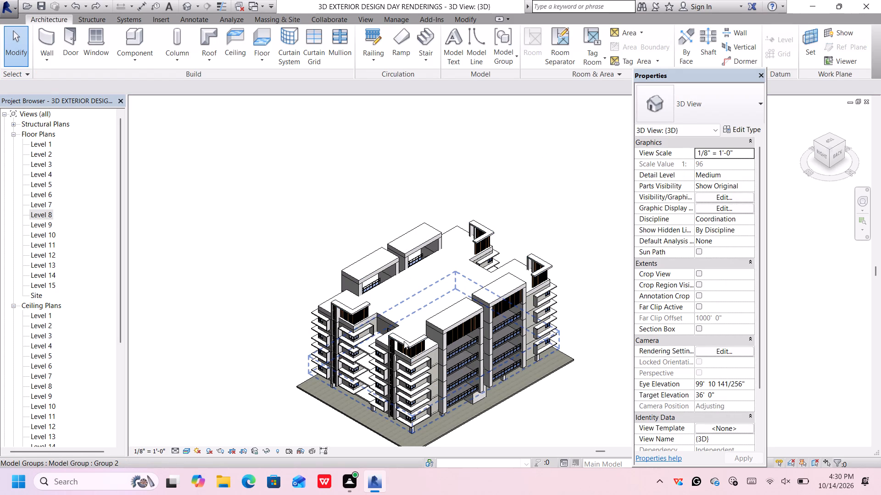
scroll(412, 346, "up", 5)
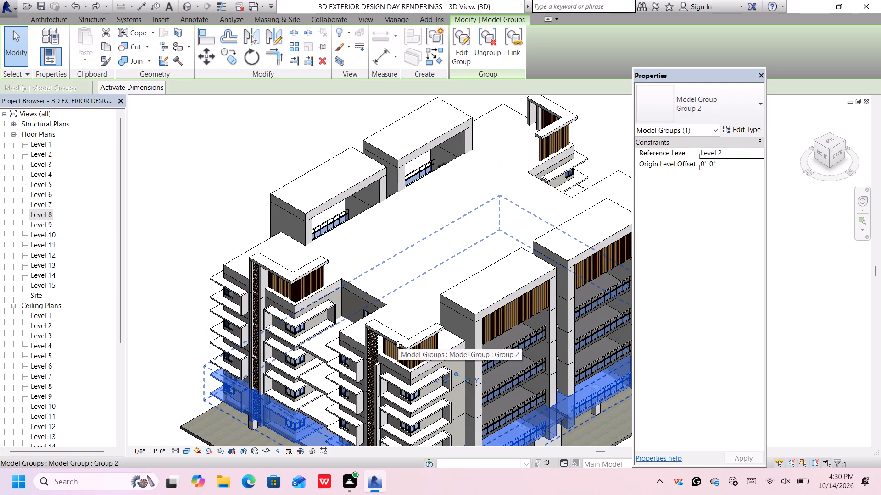
left_click(173, 341)
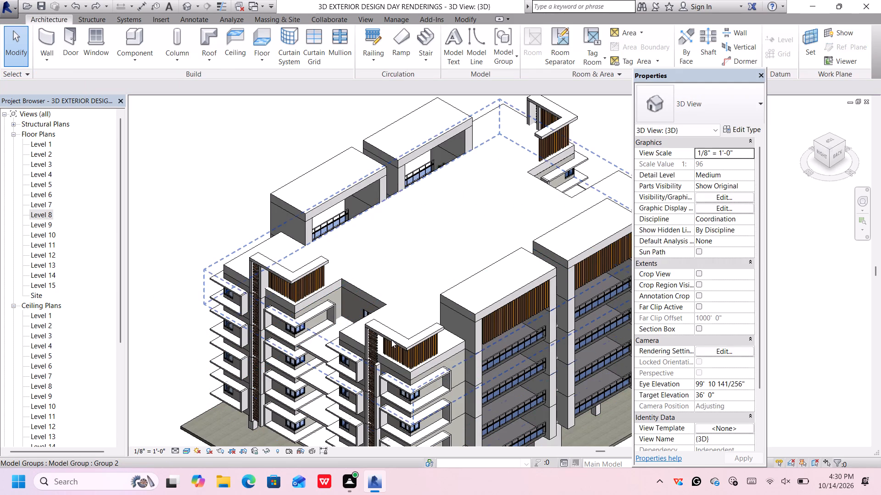
left_click(408, 344)
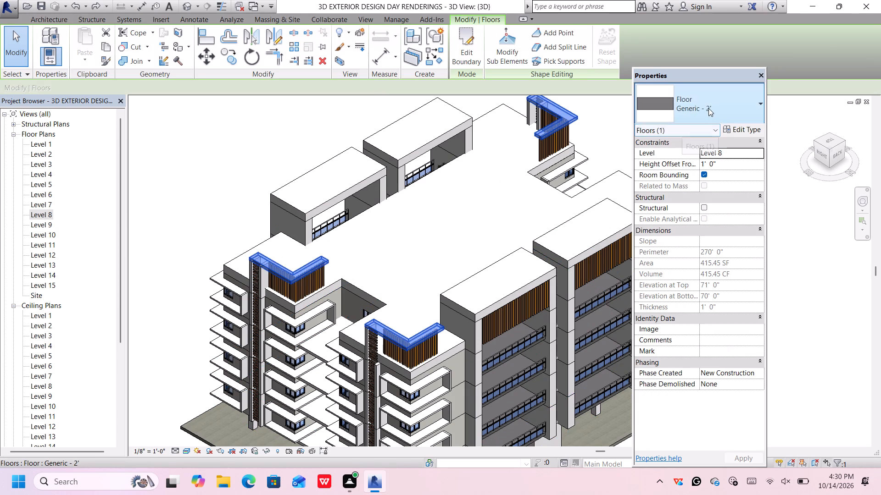
left_click(733, 130)
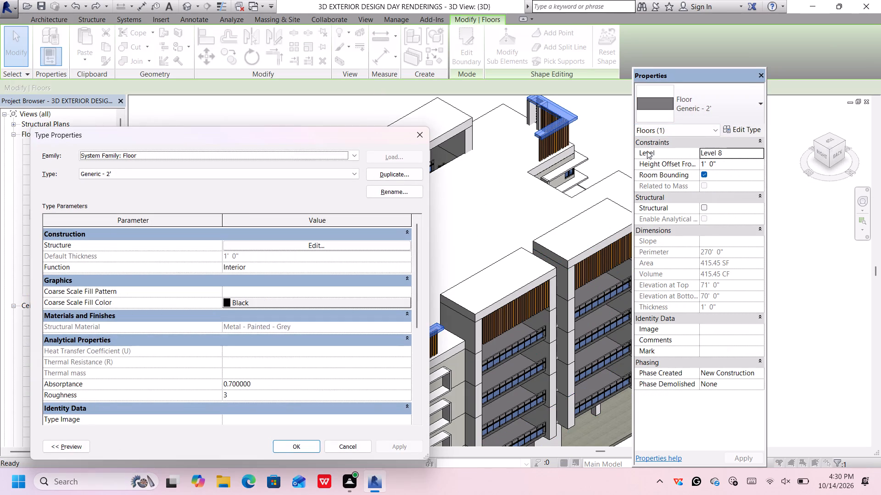
left_click(372, 172)
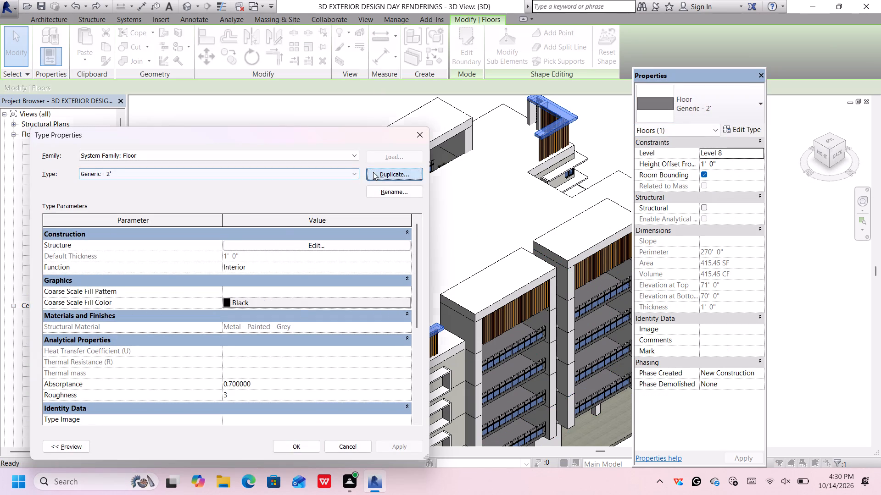
left_click(237, 323)
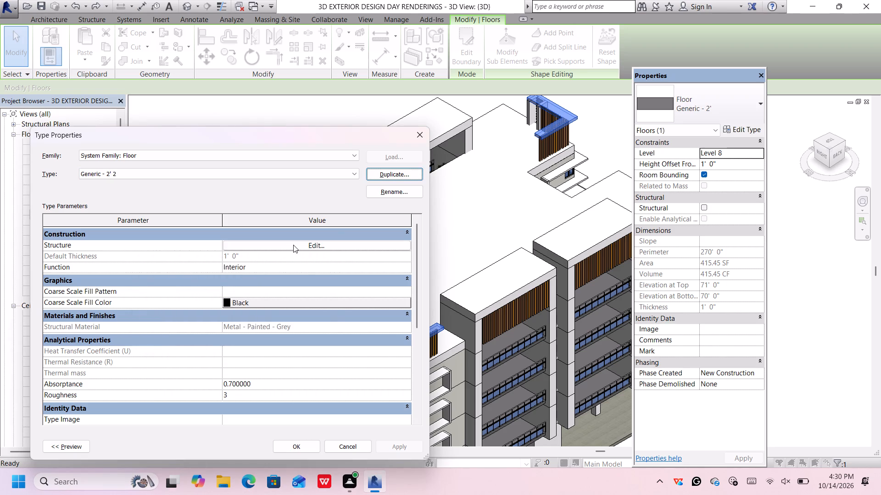
left_click(294, 245)
left_click(234, 244)
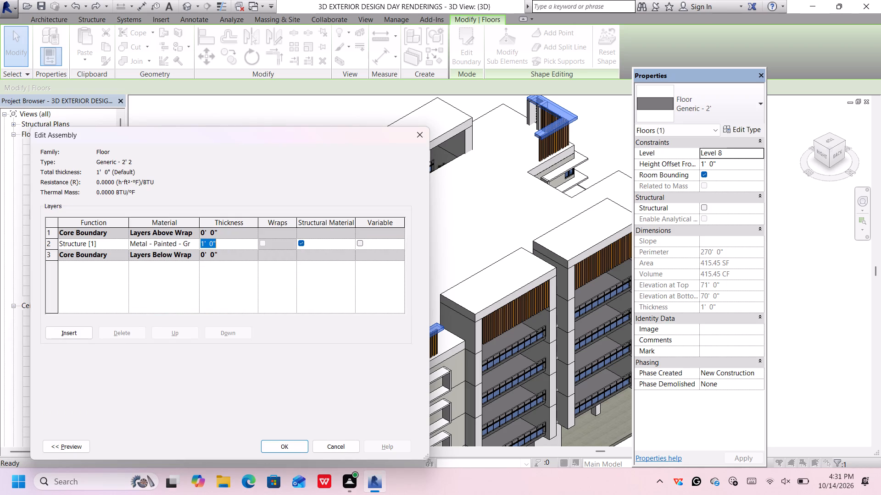
key("BackSpace")
type("2'")
key("Return")
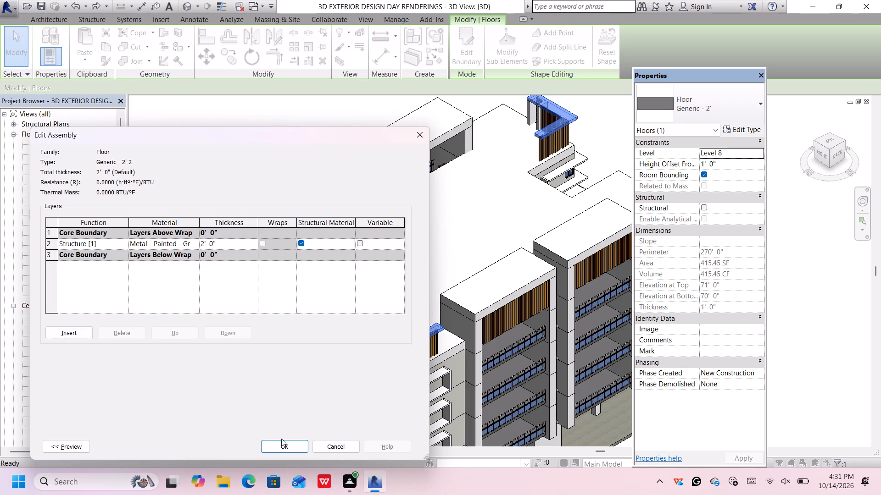
left_click(286, 446)
left_click(290, 448)
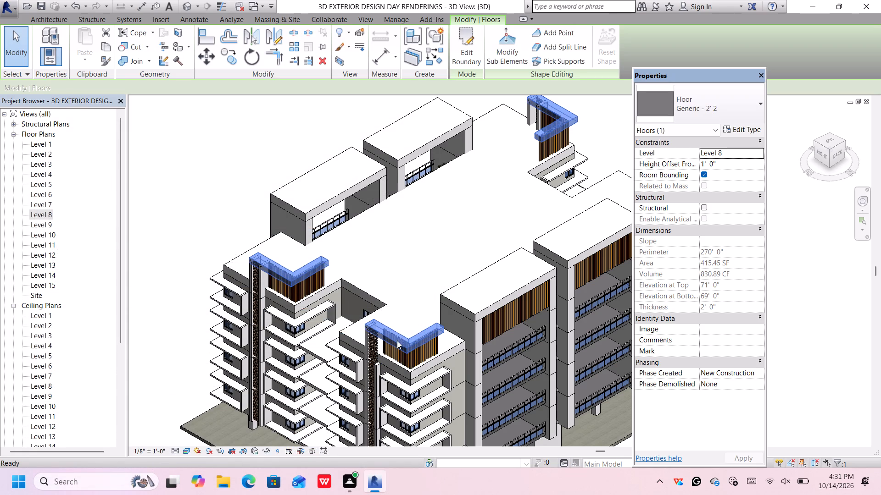
Set the corner slabs' height offset from Level 8 to 2'.
scroll(375, 337, "up", 6)
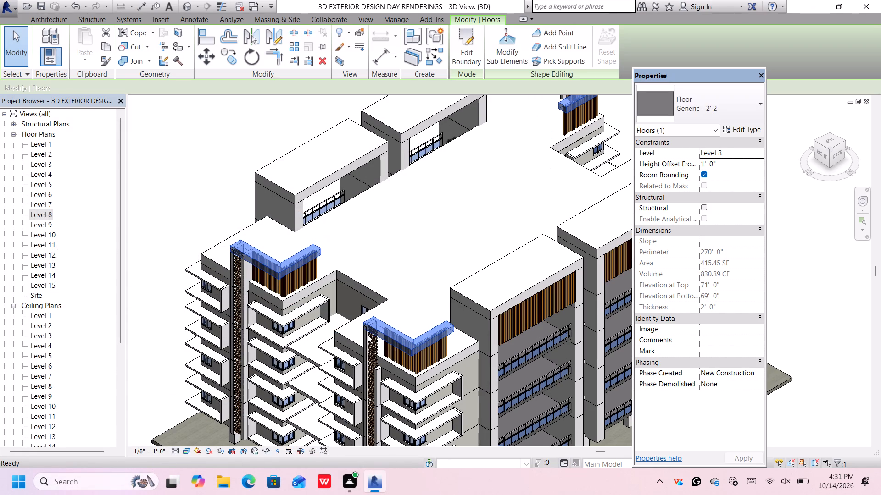
scroll(368, 335, "up", 10)
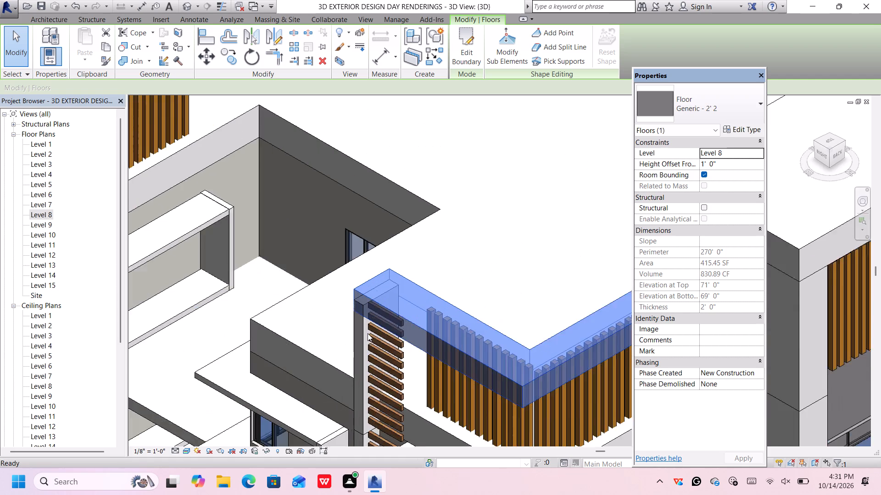
left_click(719, 164)
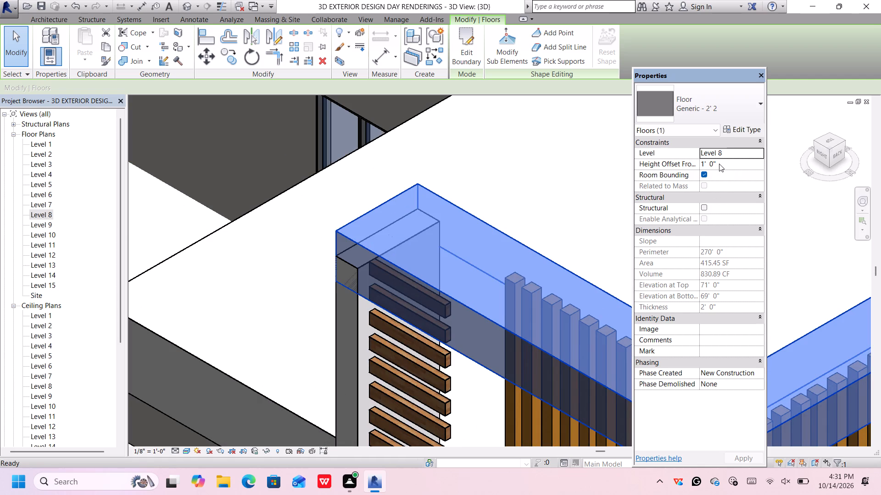
key("BackSpace")
key("BackSpace")
key("BackSpace")
key("BackSpace")
key("BackSpace")
key("BackSpace")
key("BackSpace")
key("2")
key("apostrophe")
key("Return")
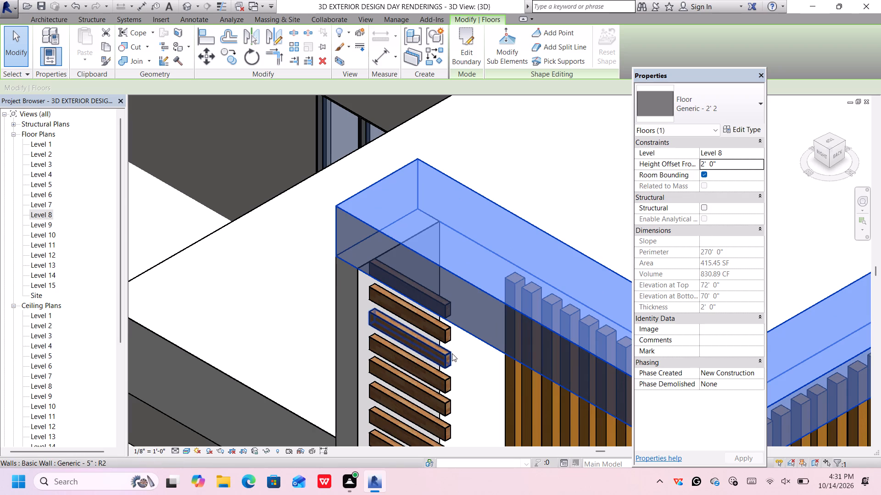
Dismiss the notification card and delete the top three horizontal wood slats beneath the raised Level 8 corner slab.
scroll(452, 353, "down", 6)
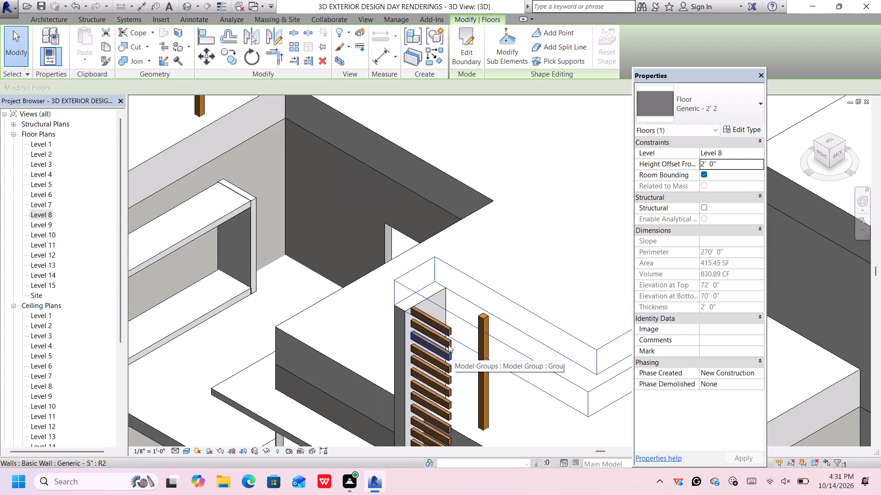
left_click(444, 344)
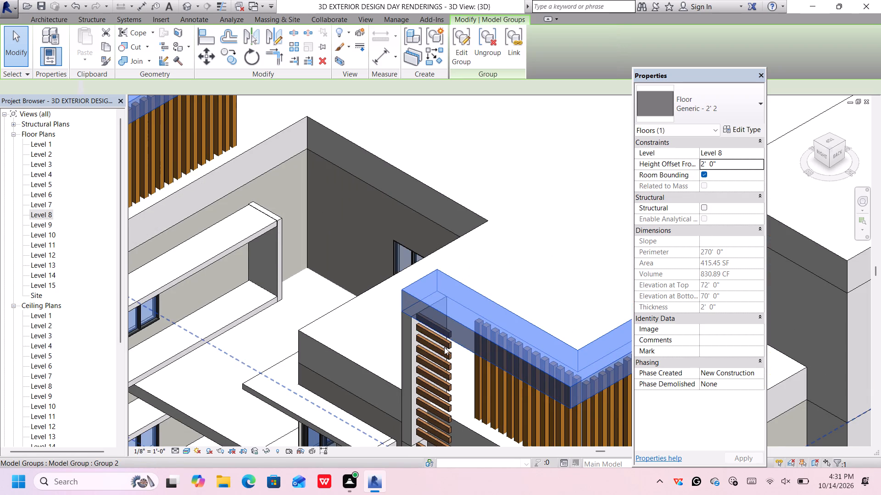
left_click(445, 347)
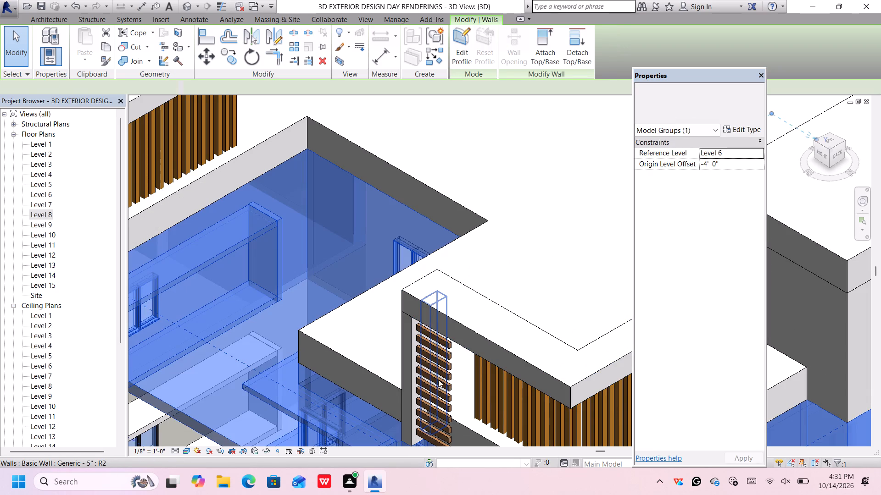
scroll(442, 349, "up", 1)
scroll(441, 349, "down", 1)
scroll(441, 349, "up", 5)
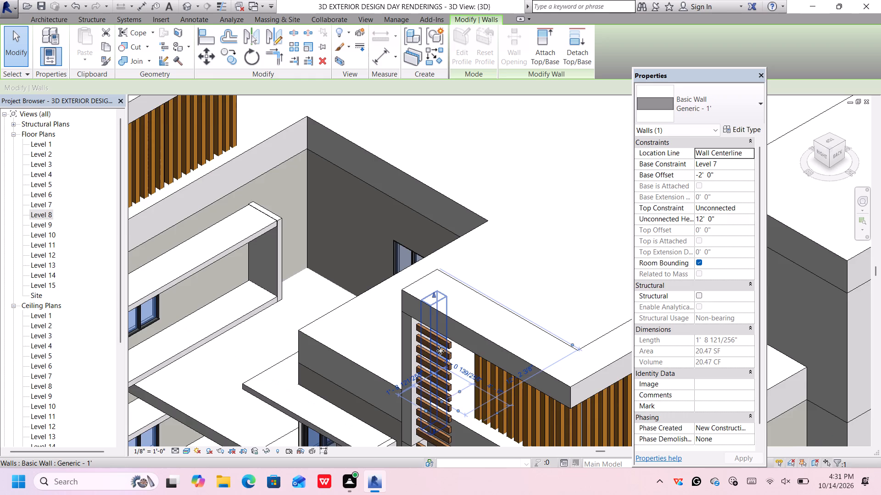
scroll(440, 342, "up", 5)
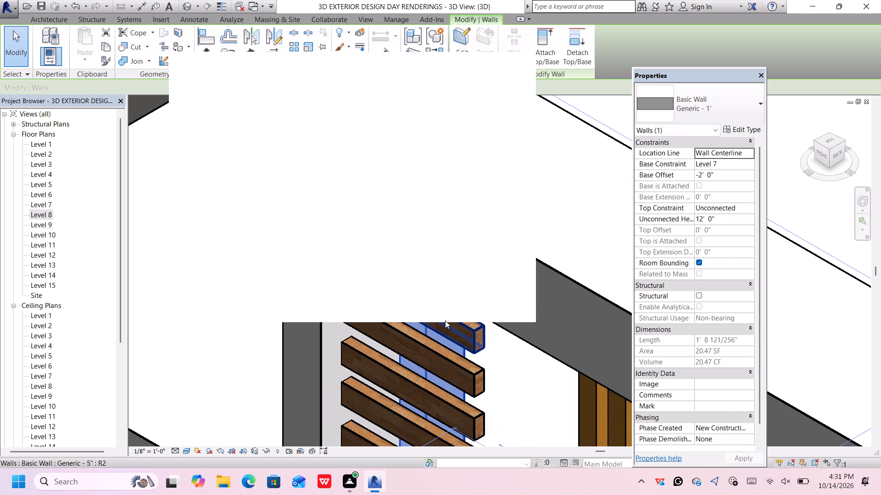
left_click(445, 321)
left_click(516, 66)
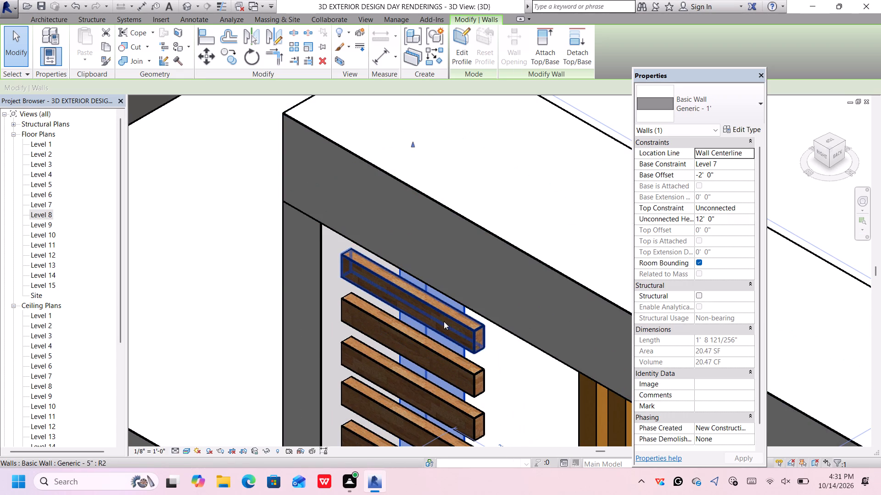
left_click(461, 327)
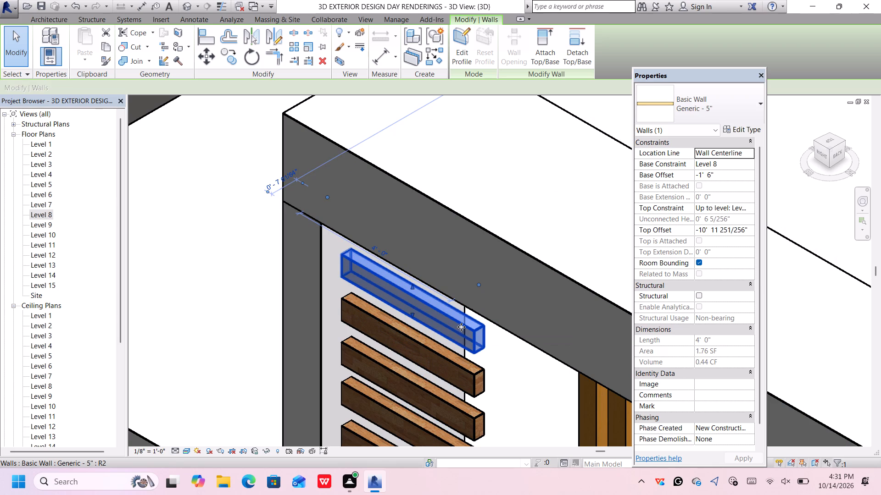
key("Delete")
left_click(473, 370)
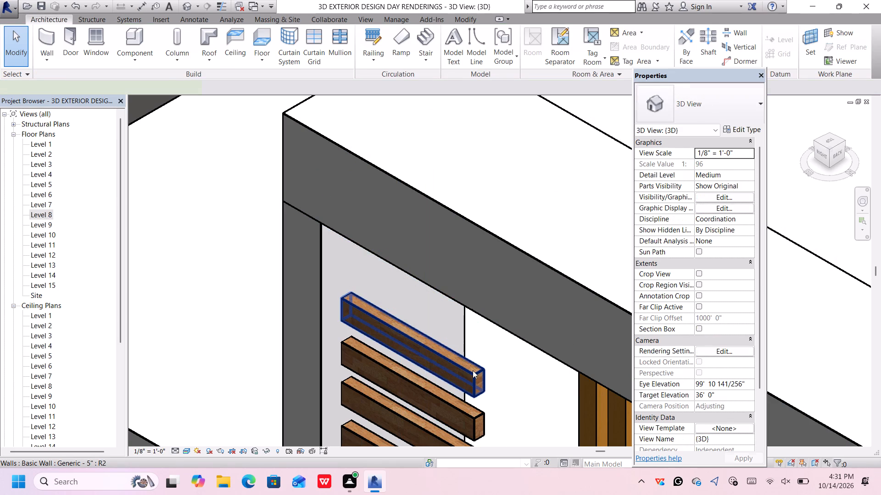
key("Delete")
left_click(473, 416)
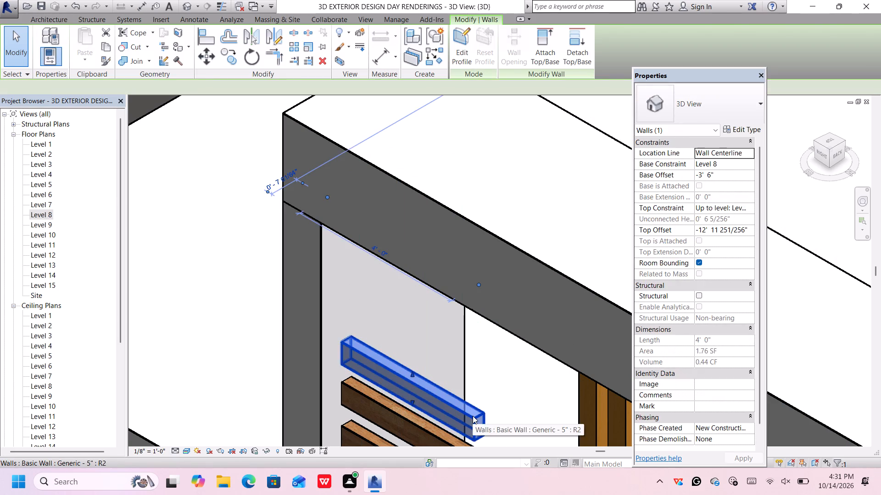
key("Delete")
Delete the next three horizontal slats at the top of the same slat column.
scroll(474, 408, "down", 8)
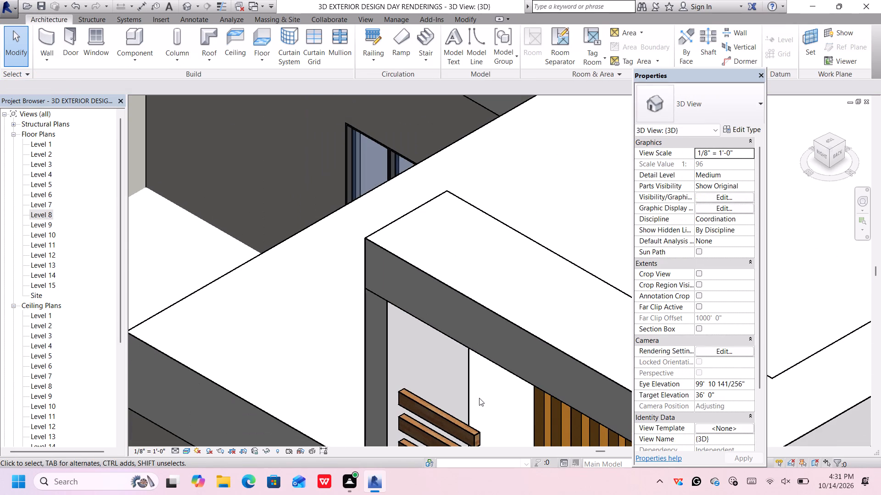
scroll(479, 398, "down", 2)
middle_click_drag(477, 394, 463, 324)
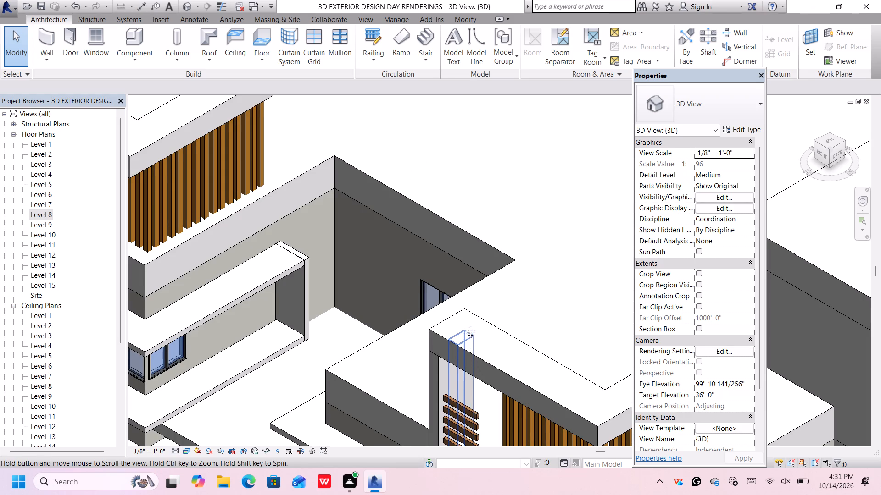
middle_click_drag(463, 324, 463, 318)
middle_click_drag(485, 366, 474, 288)
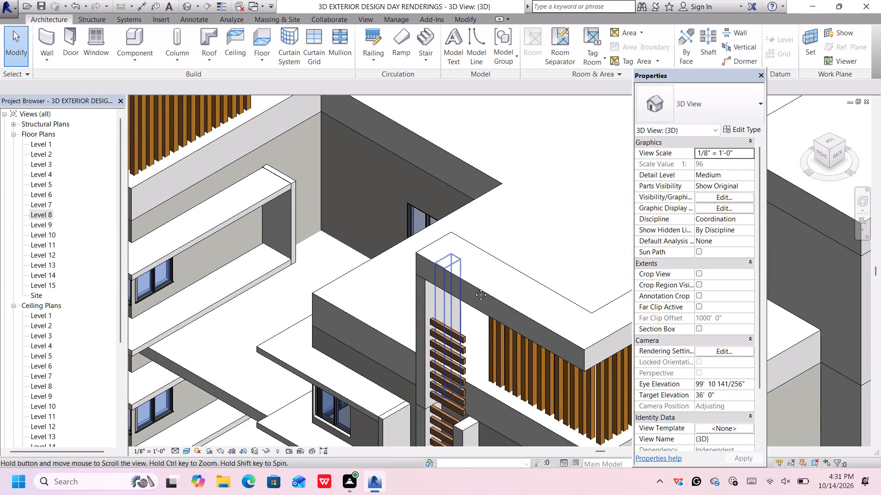
middle_click_drag(474, 288, 474, 286)
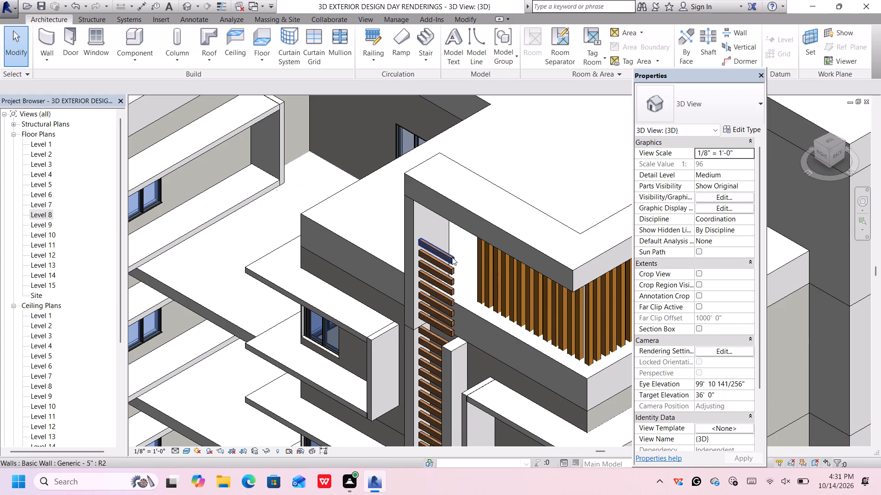
left_click(452, 256)
key("Delete")
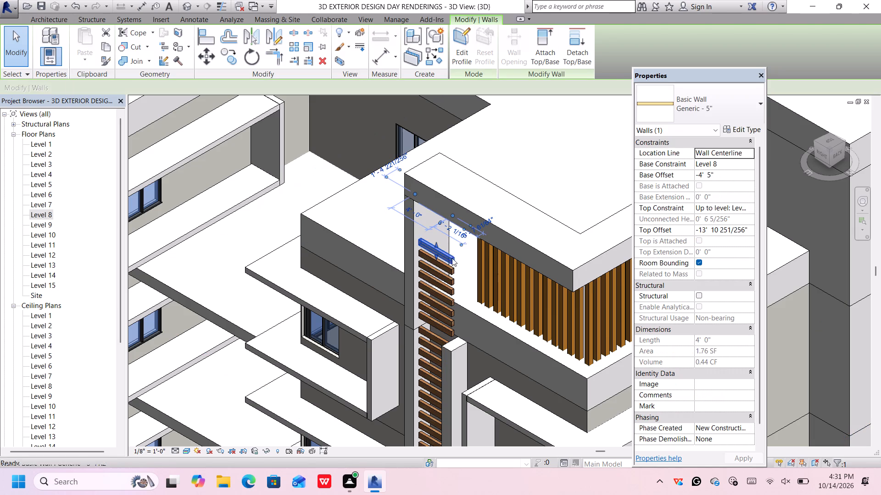
left_click(450, 268)
key("Delete")
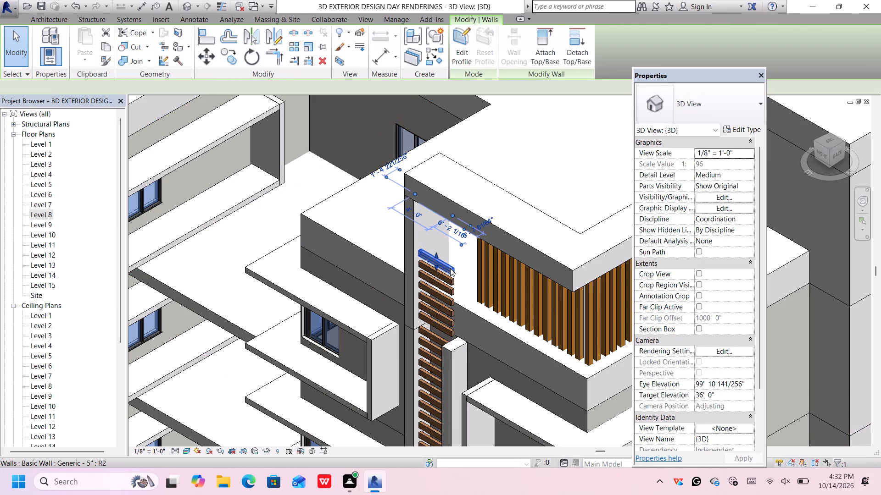
left_click(451, 280)
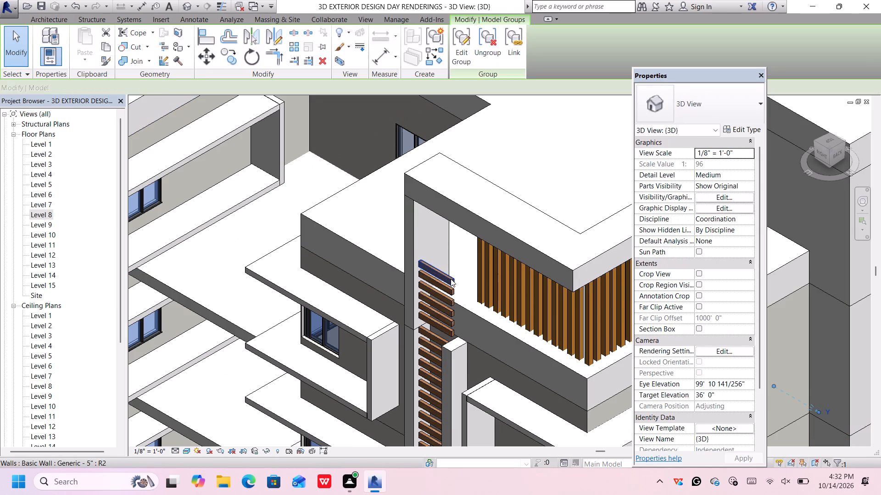
left_click(451, 279)
key("Delete")
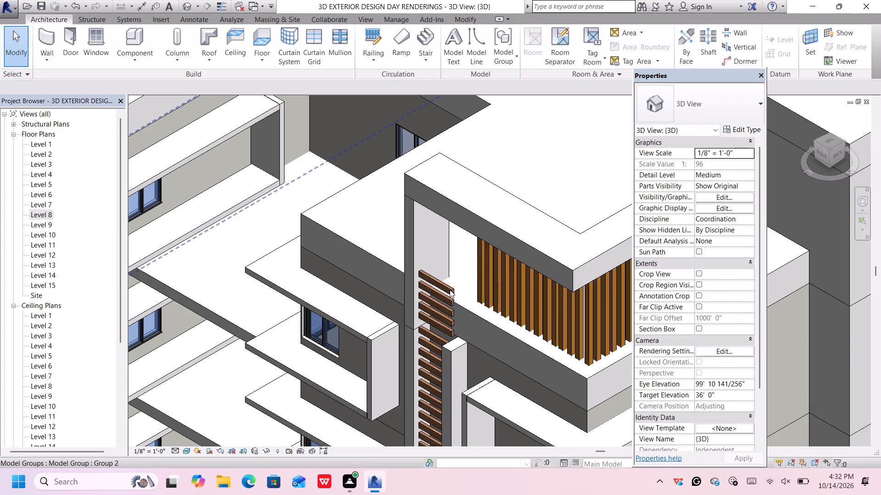
Delete the five remaining horizontal slats above the underside of the thick roof slab, leaving the column's upper frame open.
scroll(452, 291, "up", 10)
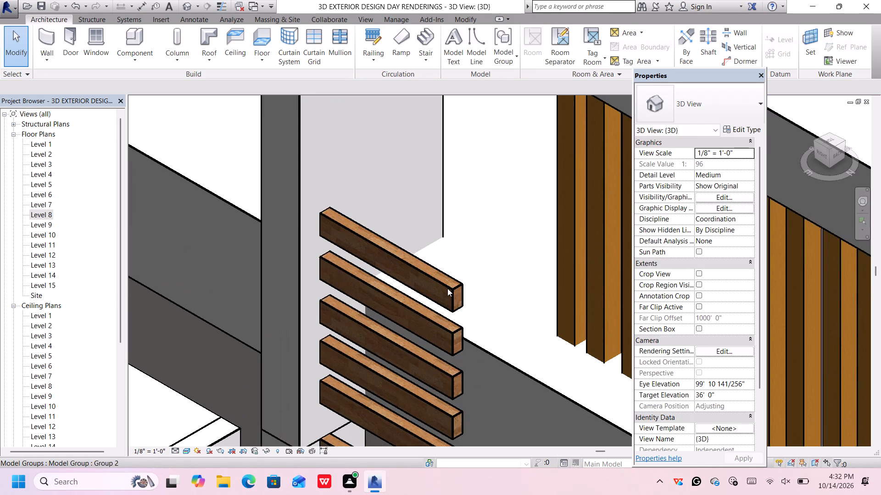
scroll(447, 288, "down", 2)
left_click(450, 286)
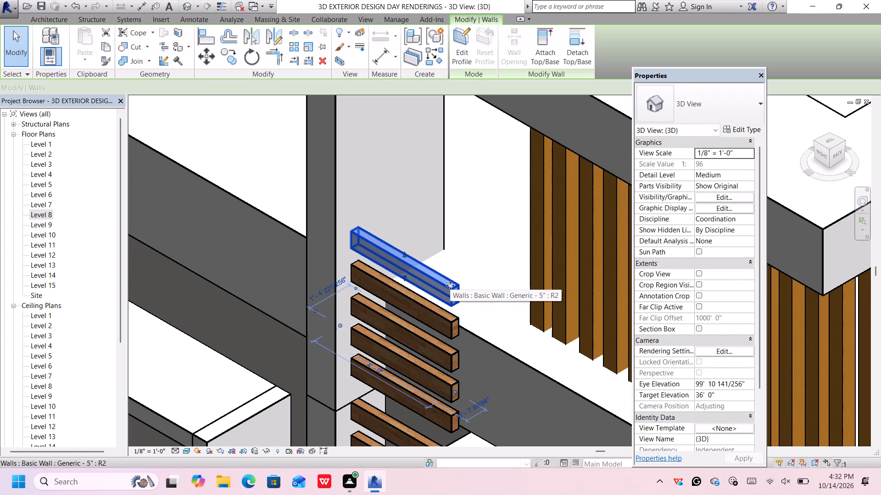
key("Delete")
left_click(450, 320)
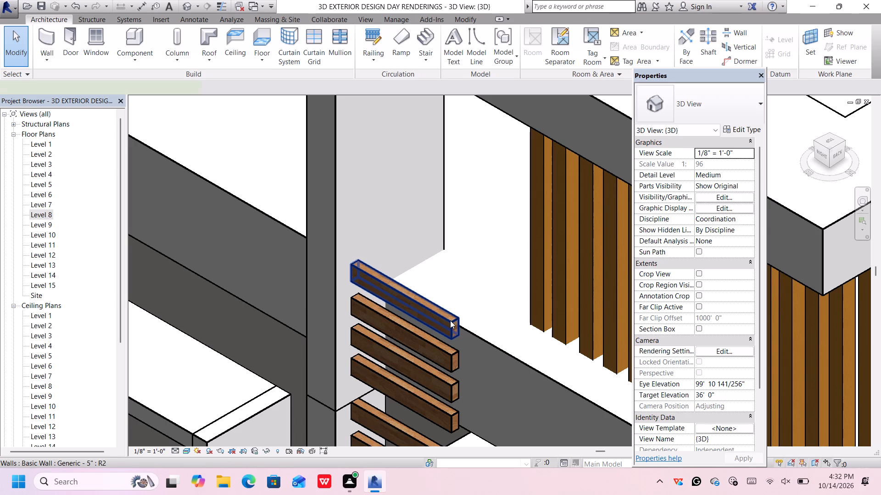
key("Delete")
left_click(451, 350)
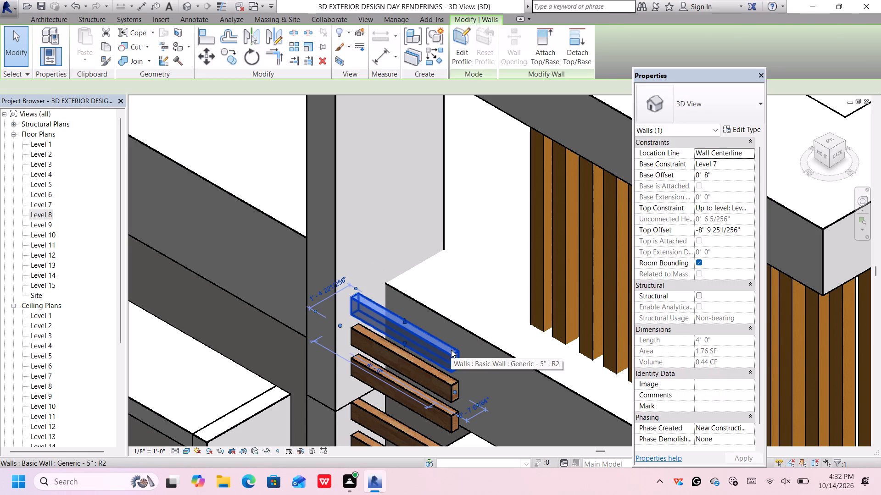
key("Delete")
left_click(451, 381)
key("Delete")
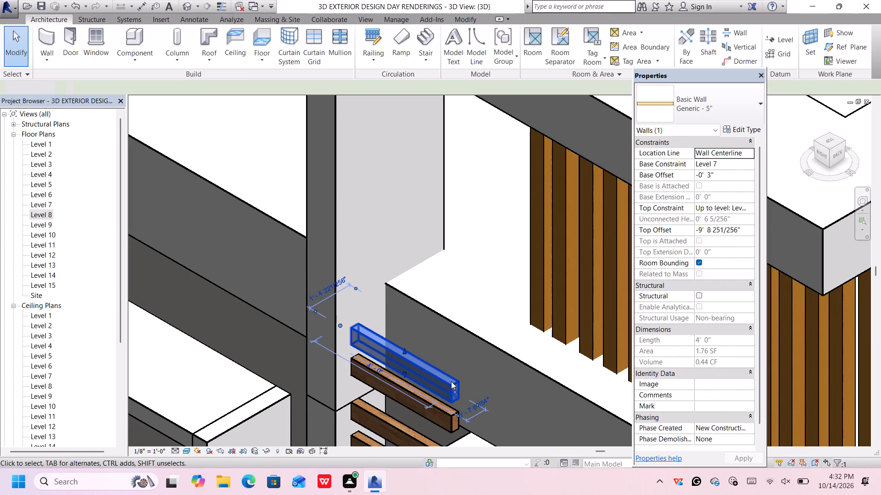
left_click(450, 409)
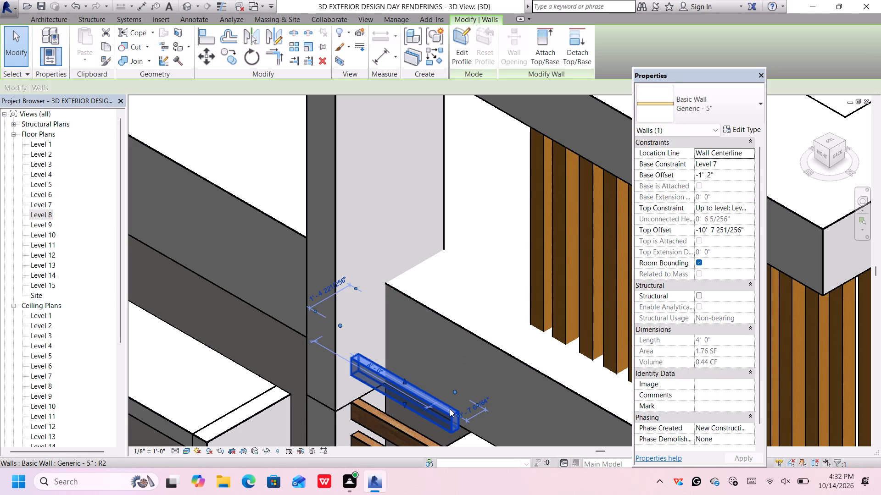
key("Delete")
Examine the cleared corner frame against the whole building and the slat column on the neighbouring corner tower.
scroll(449, 377, "down", 5)
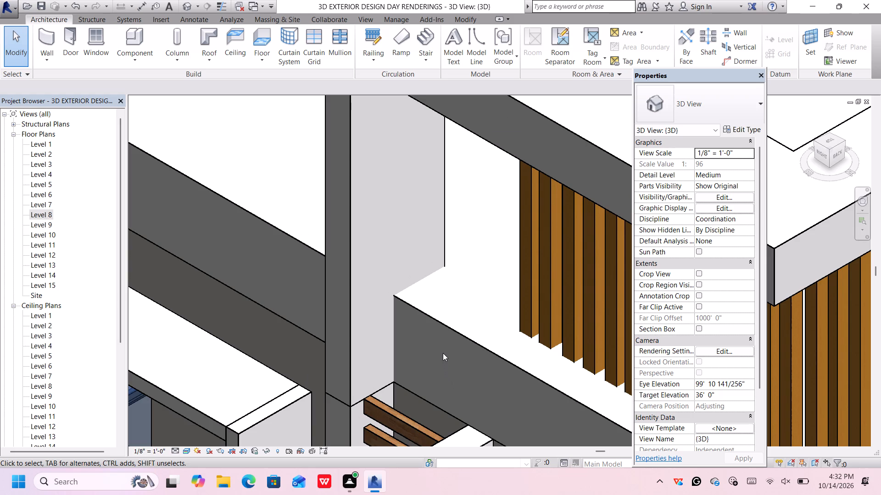
scroll(443, 353, "down", 6)
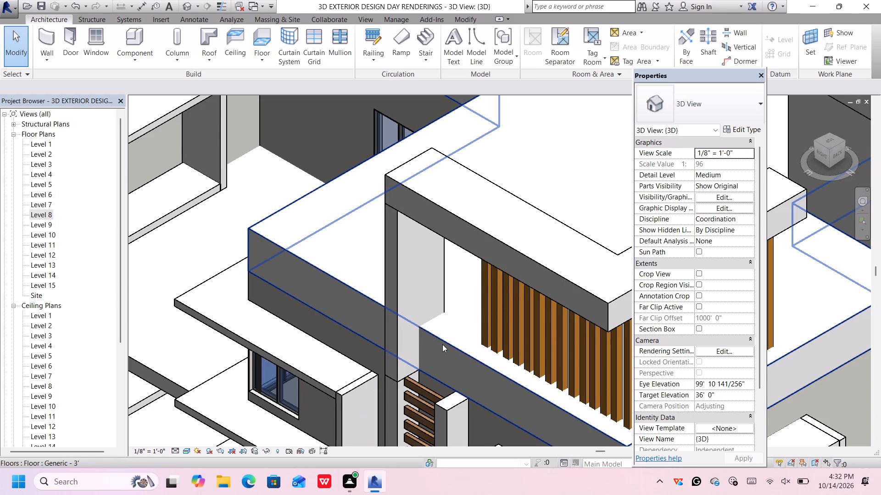
scroll(442, 344, "down", 5)
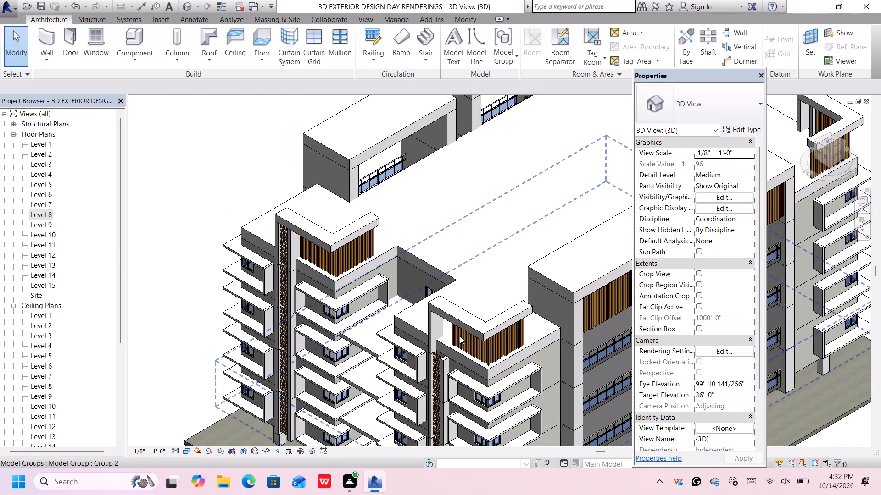
scroll(448, 339, "up", 6)
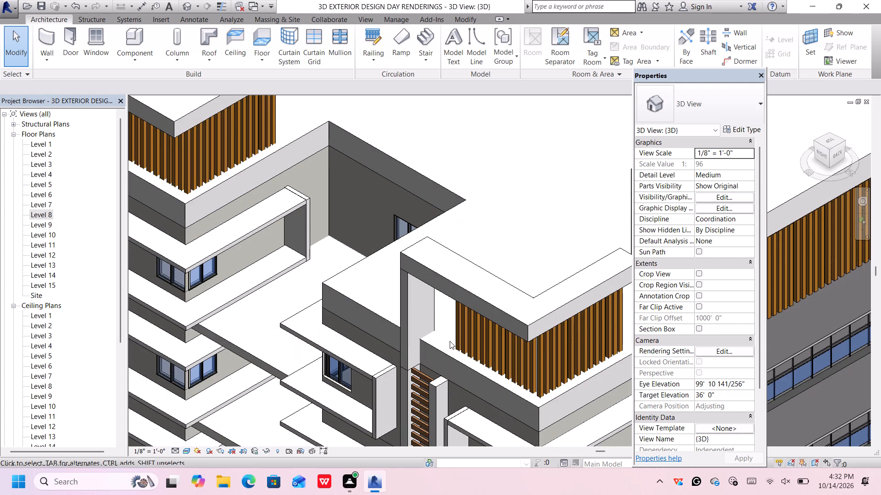
scroll(450, 341, "up", 2)
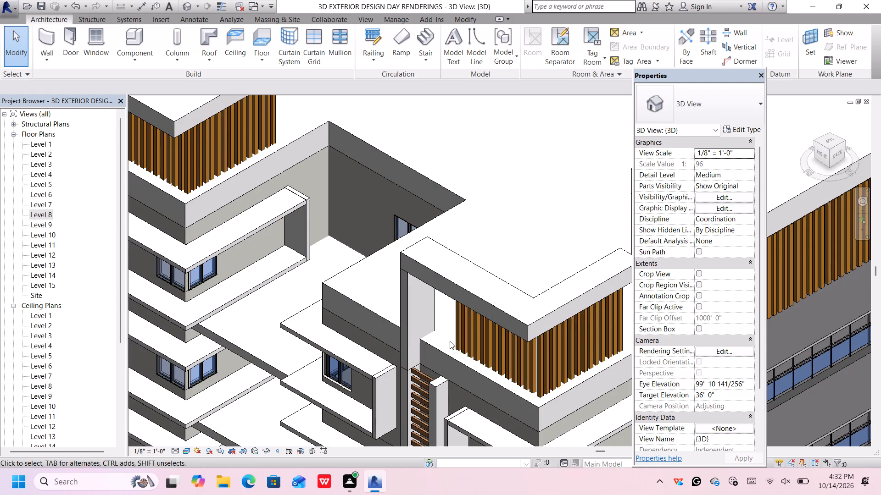
scroll(450, 341, "up", 1)
scroll(450, 341, "down", 2)
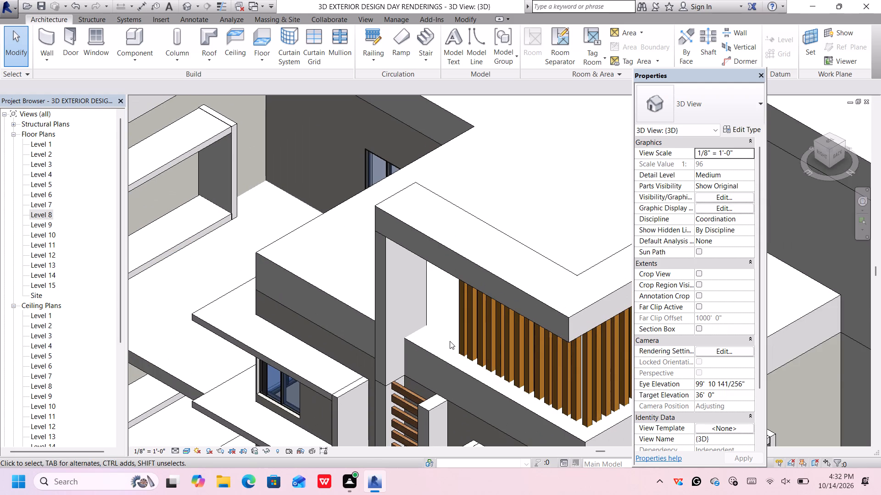
scroll(450, 341, "down", 12)
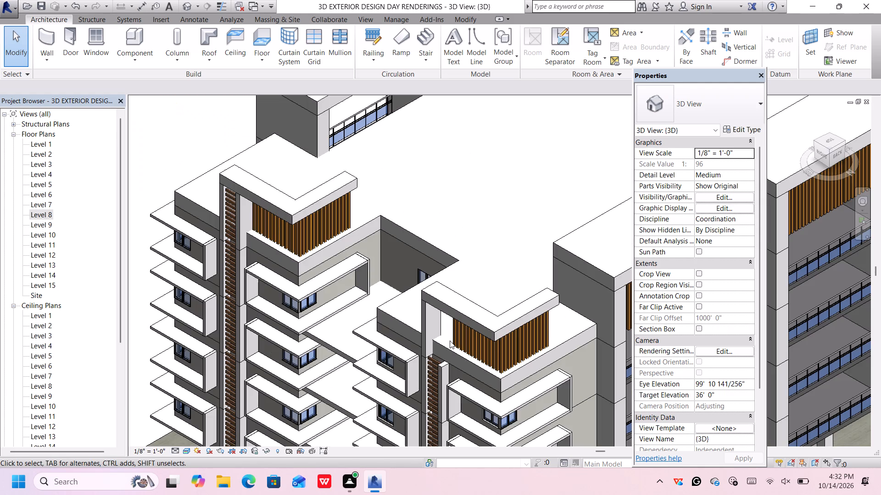
scroll(450, 341, "down", 1)
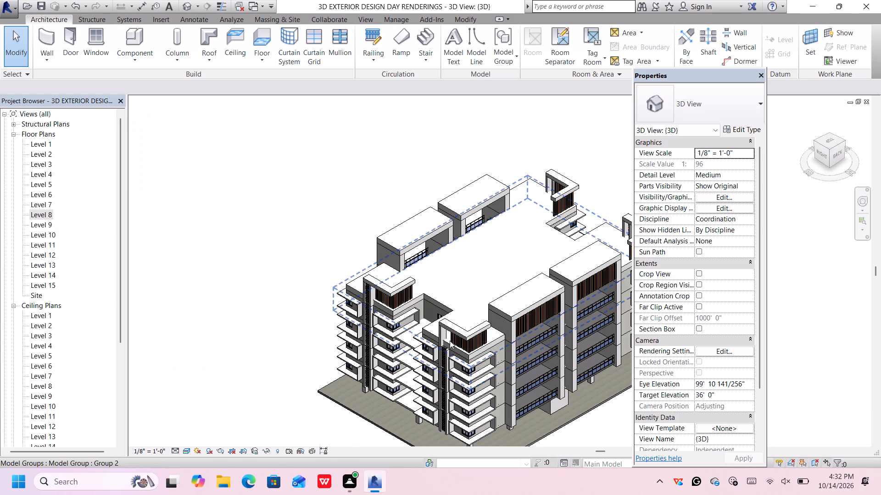
scroll(369, 313, "up", 7)
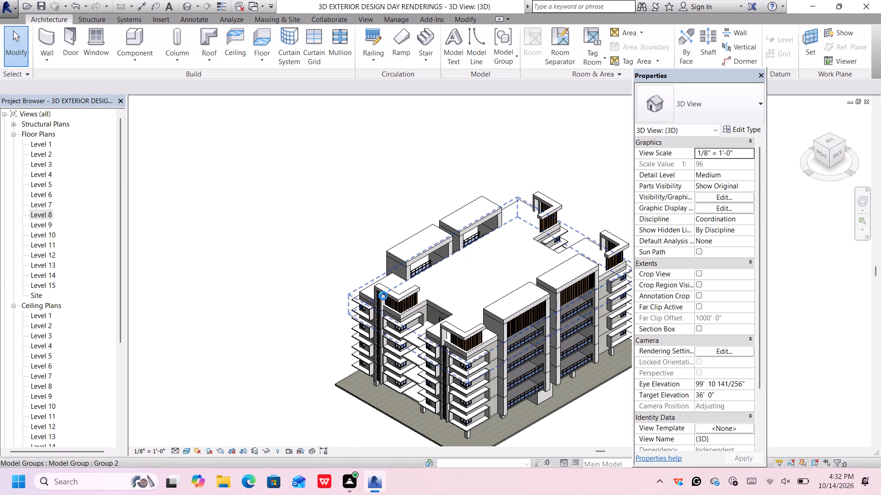
scroll(383, 296, "up", 2)
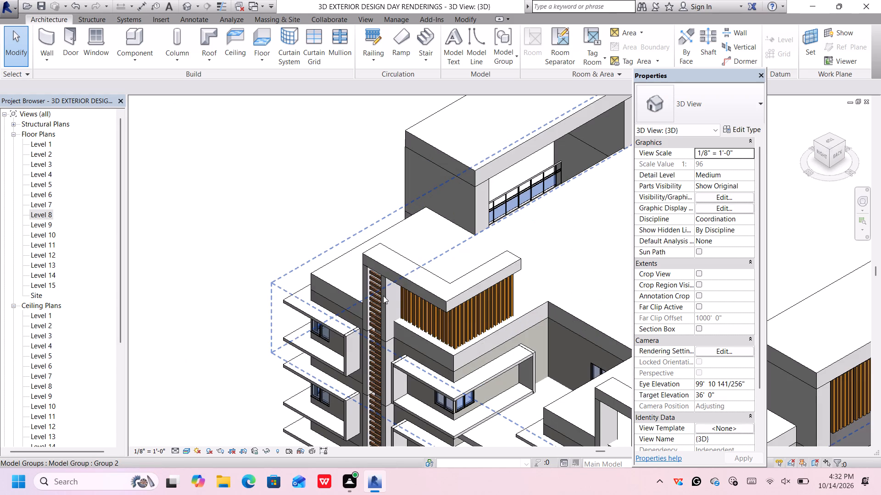
scroll(383, 297, "up", 4)
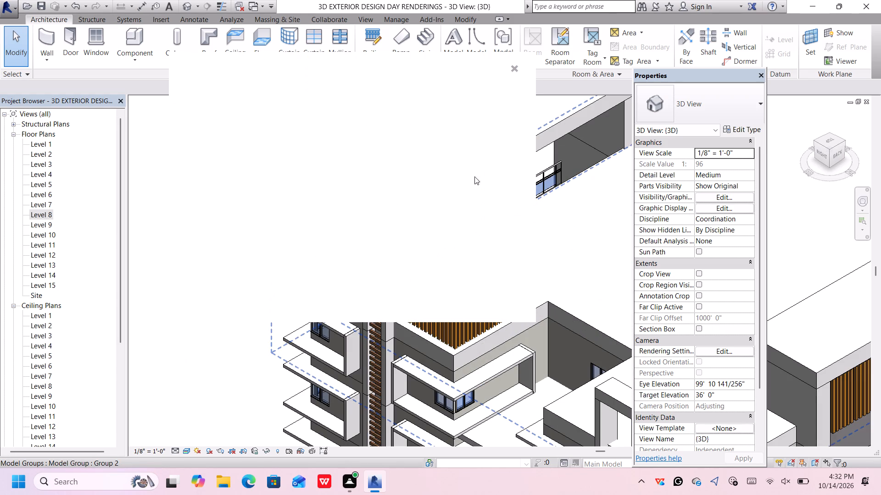
Dismiss the notification card and delete the two Generic - 1' walls between the slat column and the vertical wood screen beneath the raised corner slab.
left_click(516, 69)
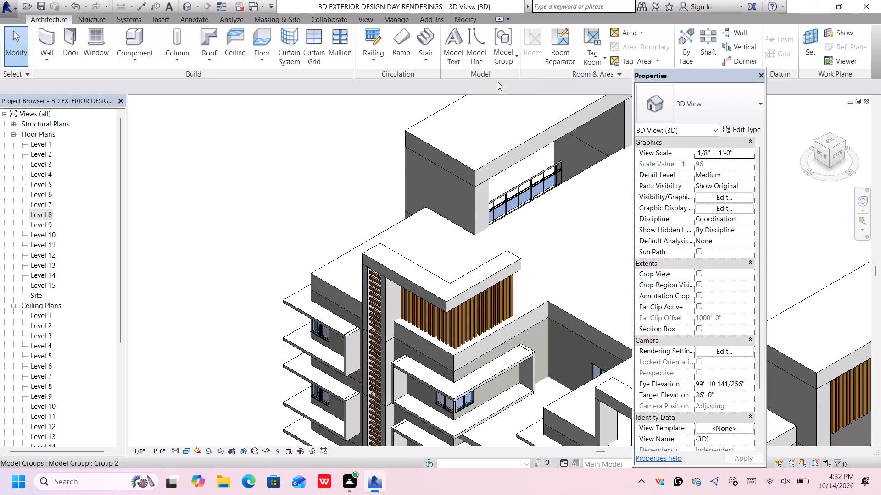
left_click(387, 293)
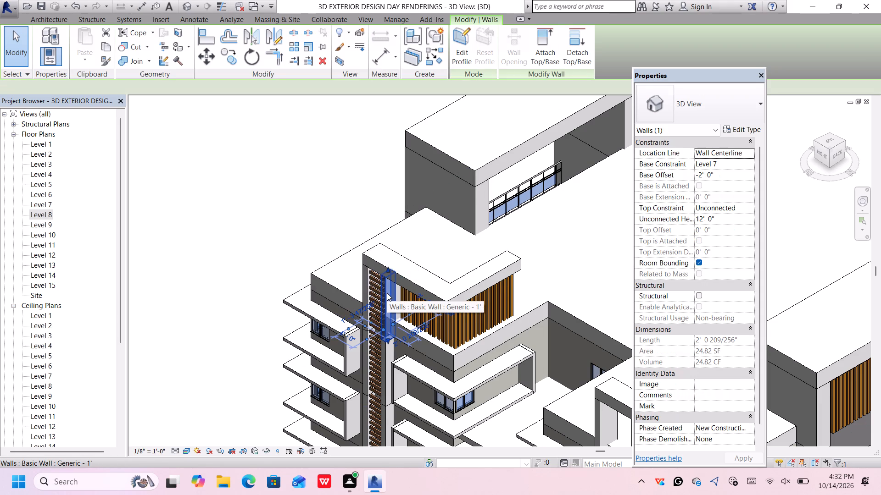
key("Delete")
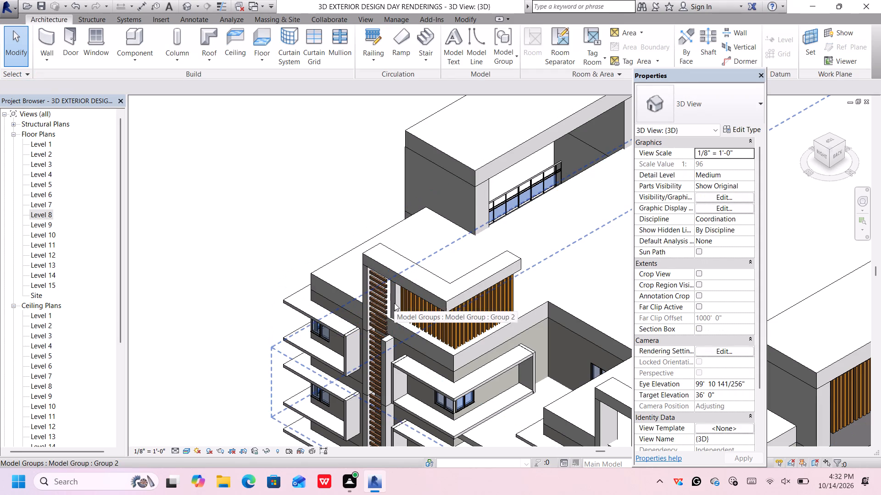
scroll(394, 303, "up", 8)
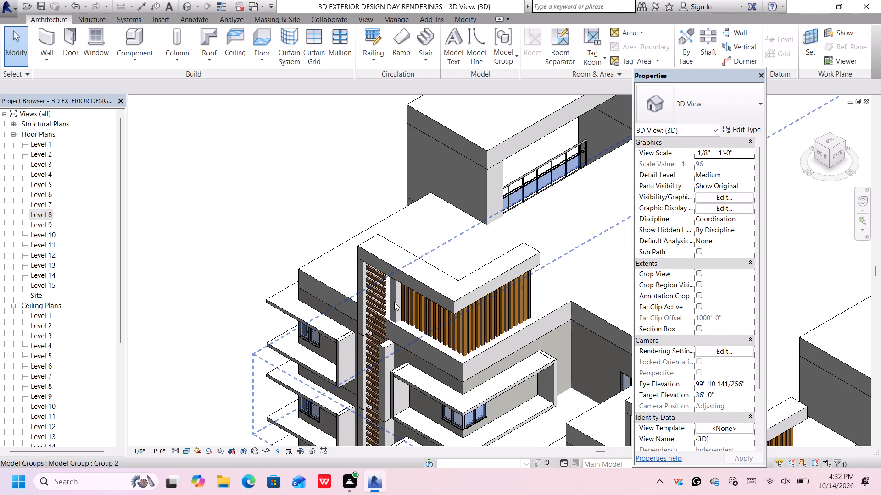
scroll(394, 302, "up", 6)
scroll(394, 302, "down", 1)
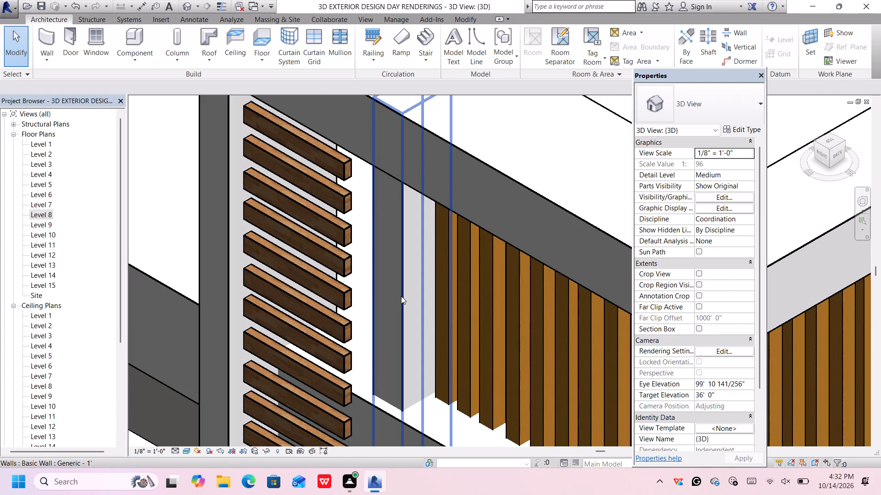
left_click(401, 296)
key("Delete")
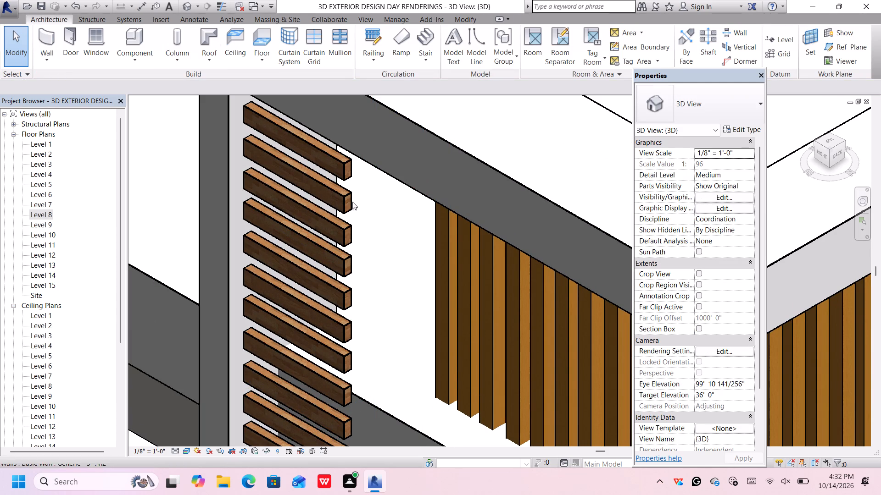
Delete the top six horizontal wood slats of the slat column beneath the same raised corner slab.
left_click(347, 163)
key("Delete")
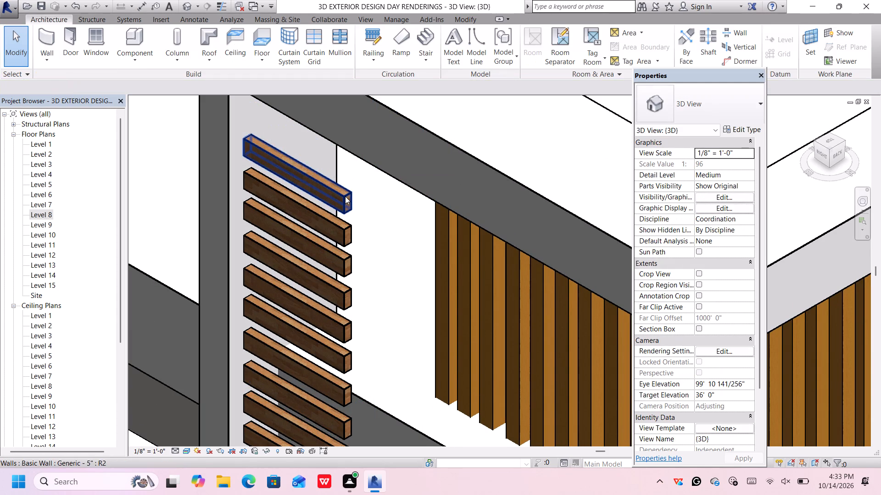
left_click(345, 196)
key("Delete")
left_click(345, 228)
key("Delete")
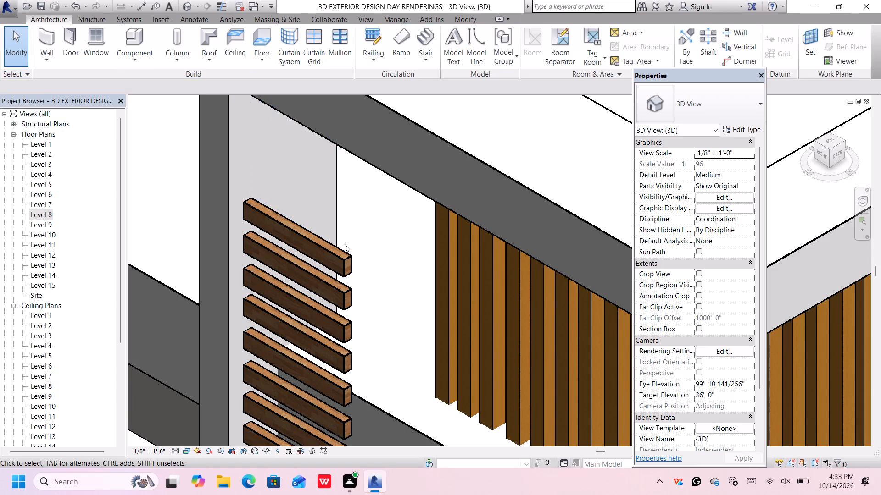
left_click(343, 256)
key("Delete")
left_click(343, 288)
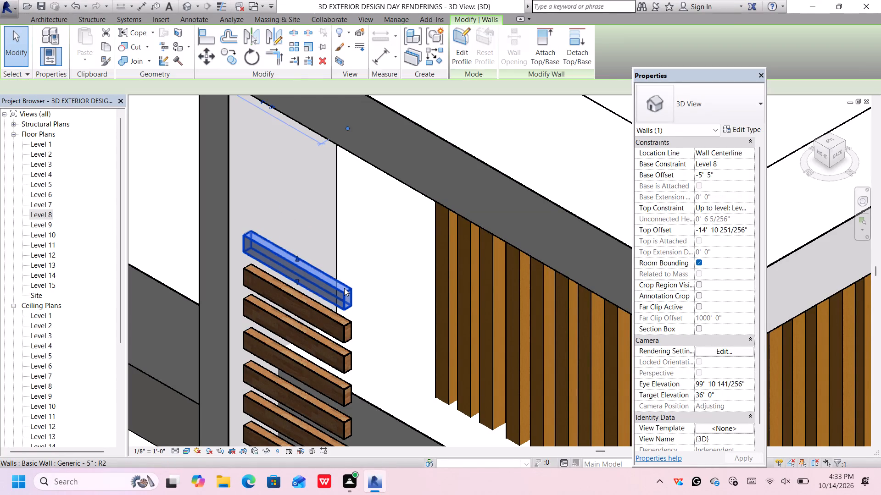
key("Delete")
left_click(340, 323)
key("Delete")
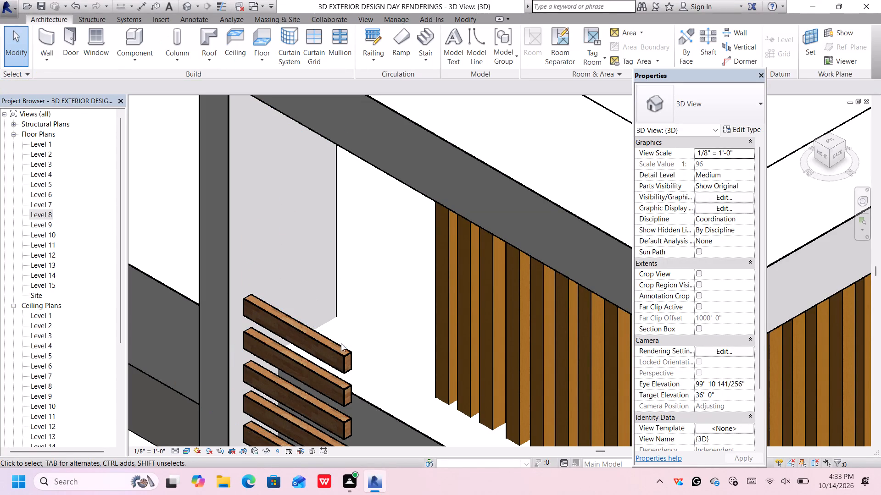
Delete the next five horizontal slats of the same column, opening the frame down to the lower side wall's top.
left_click(341, 352)
key("Delete")
left_click(342, 389)
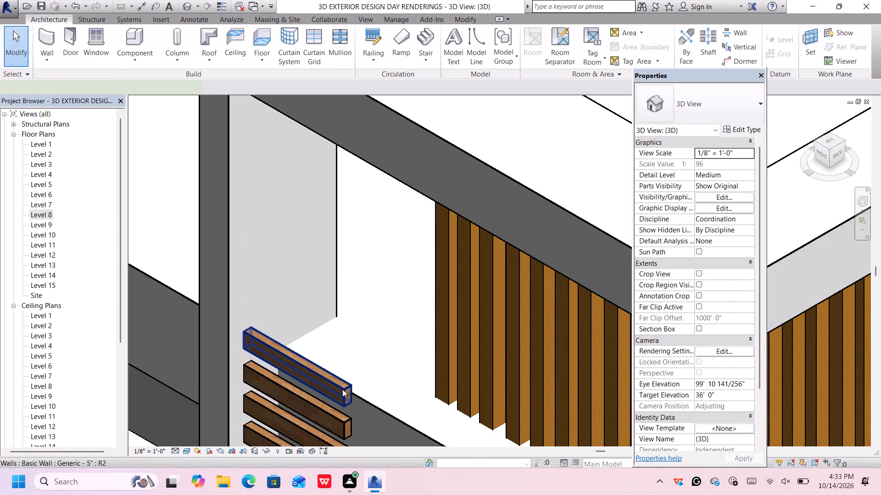
key("Delete")
left_click(338, 417)
key("Delete")
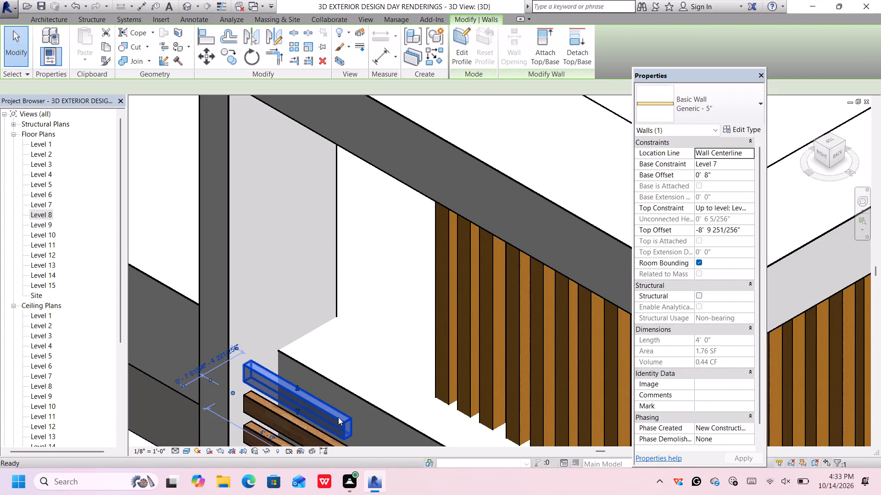
left_click(325, 433)
key("Delete")
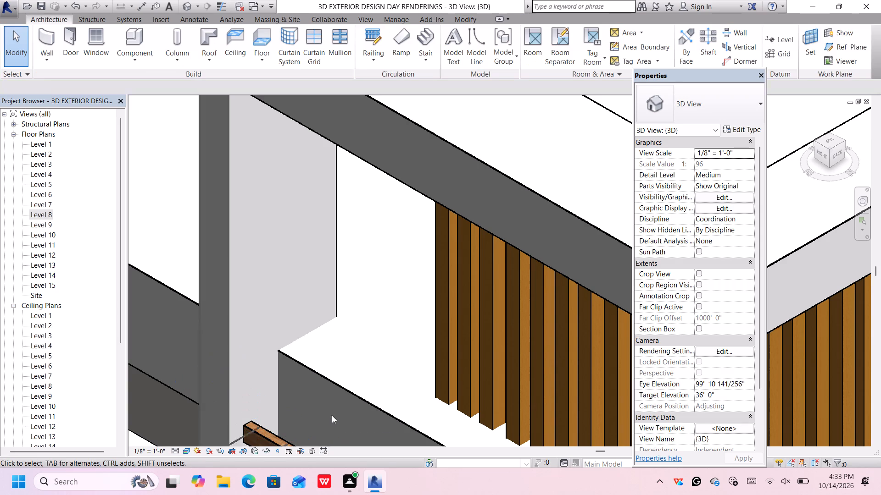
scroll(348, 384, "down", 7)
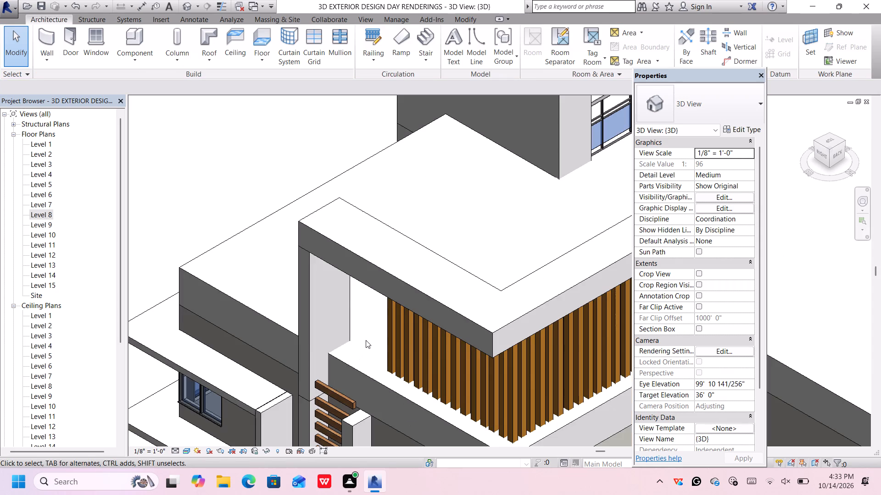
left_click(353, 402)
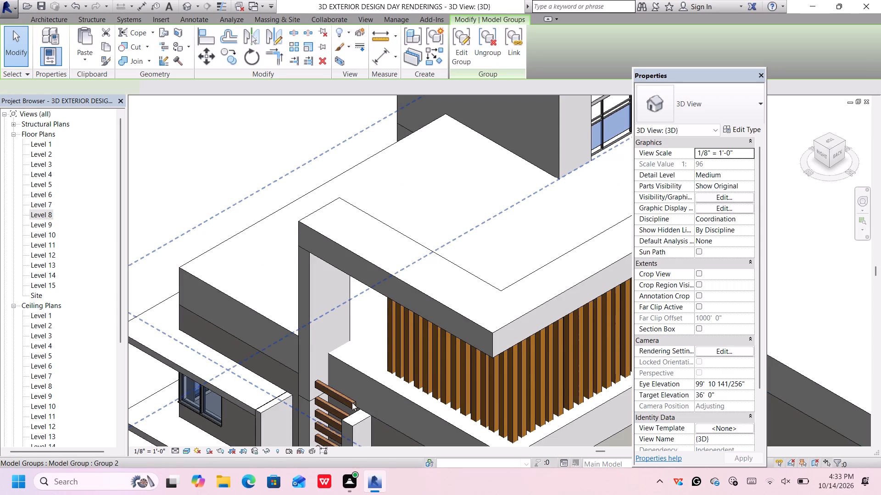
left_click(207, 156)
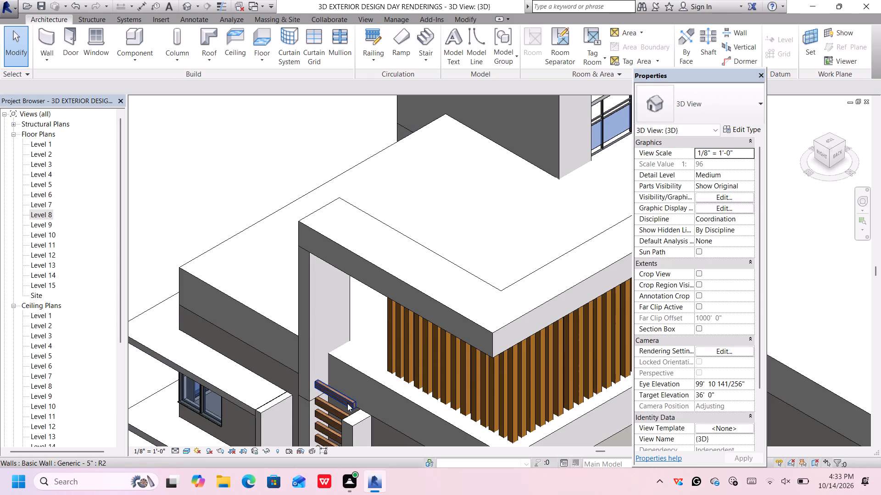
left_click(349, 403)
key("Delete")
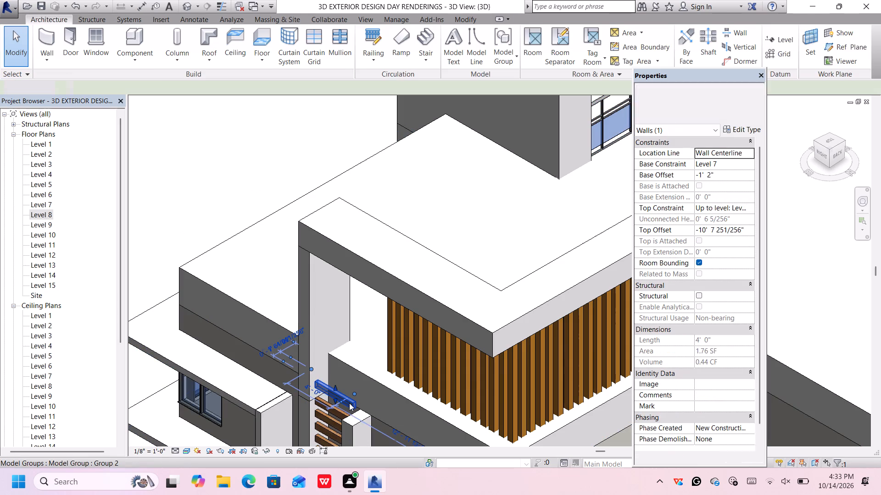
Examine the cleared corner frame against the building's other corner towers.
scroll(267, 180, "down", 2)
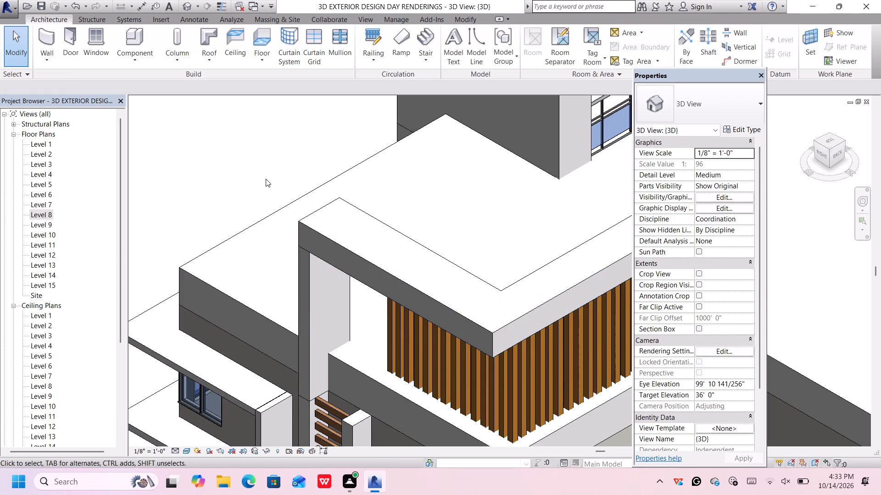
scroll(266, 179, "down", 3)
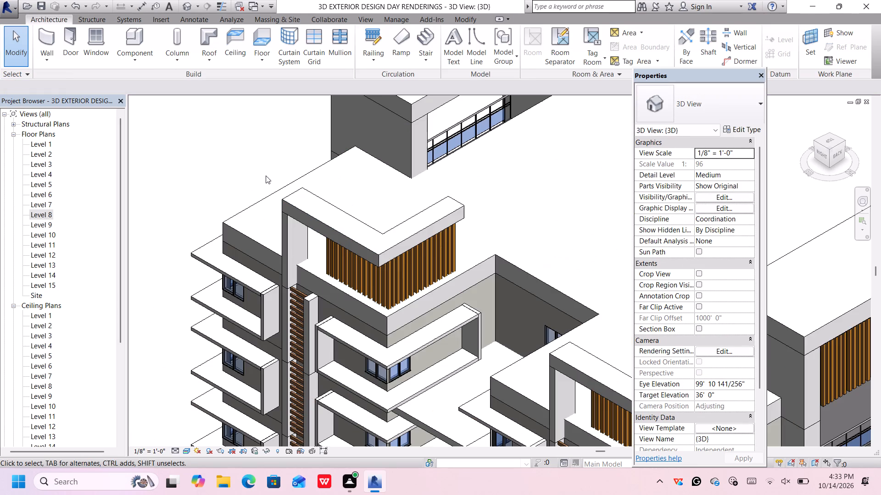
scroll(267, 176, "down", 5)
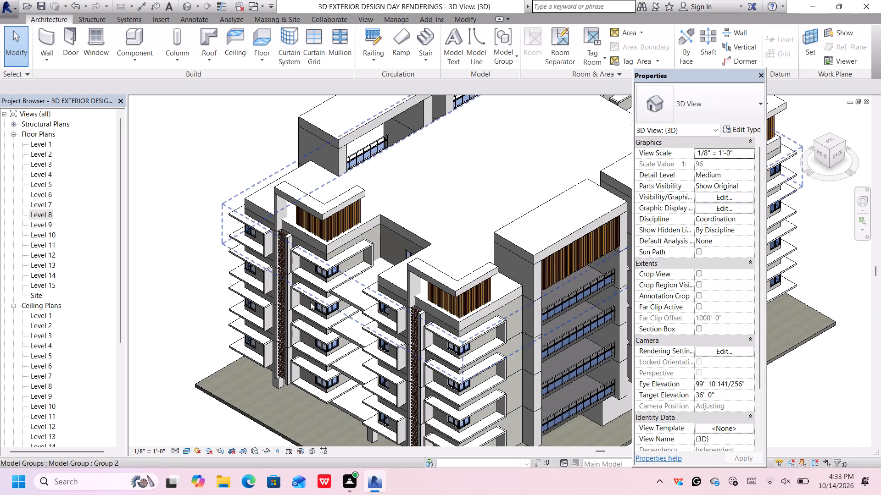
scroll(396, 326, "down", 1)
scroll(491, 347, "down", 2)
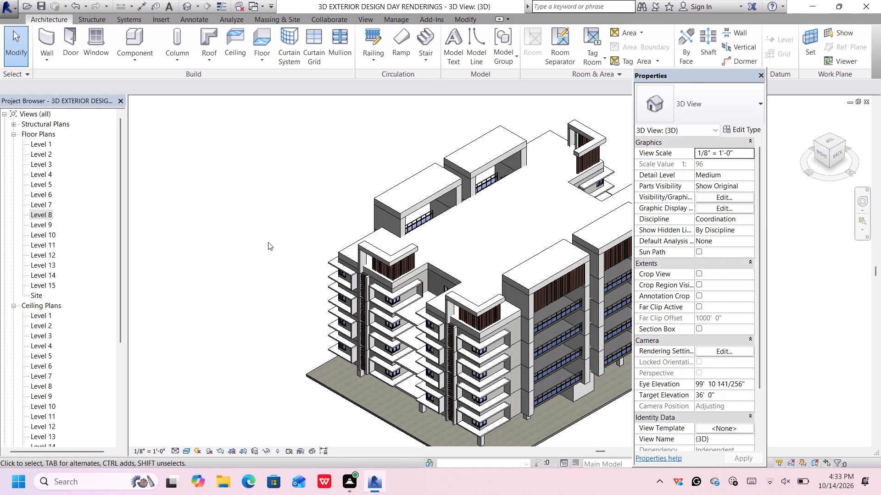
scroll(260, 263, "down", 1)
scroll(260, 263, "up", 1)
scroll(260, 263, "down", 1)
scroll(260, 263, "up", 1)
scroll(260, 263, "down", 1)
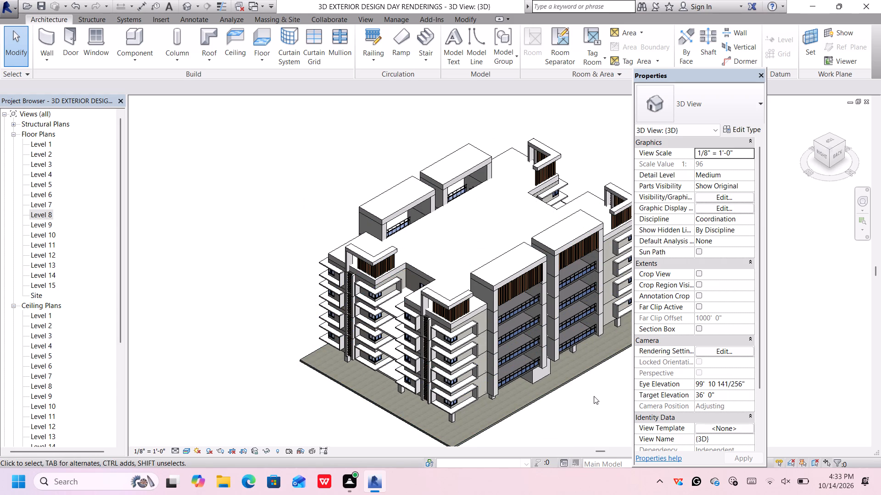
On the adjacent corner tower seen from the back-left side, delete the two Level 7 Generic - 1' walls beside the slat column, dismissing the notification card.
left_click(842, 141)
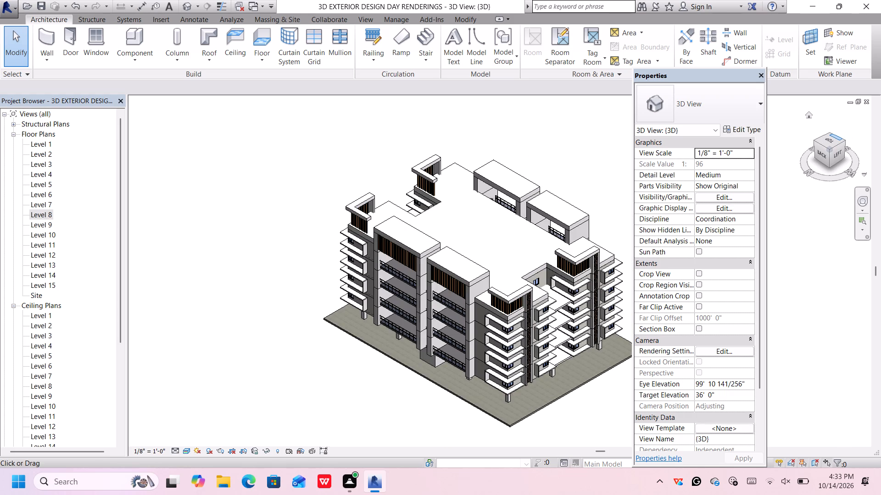
scroll(507, 316, "up", 5)
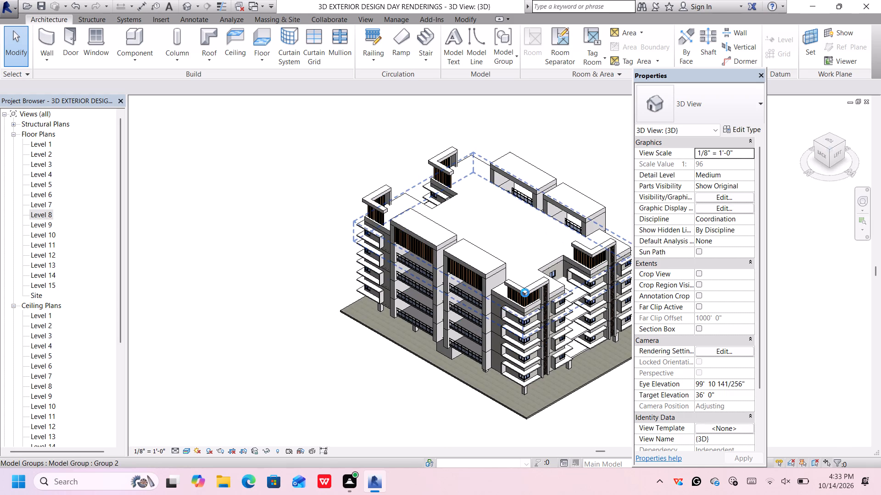
scroll(530, 294, "up", 5)
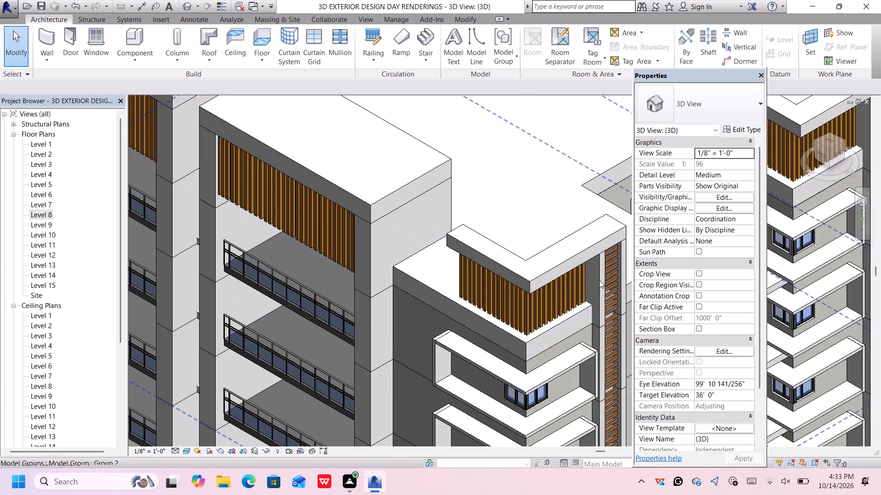
left_click(600, 280)
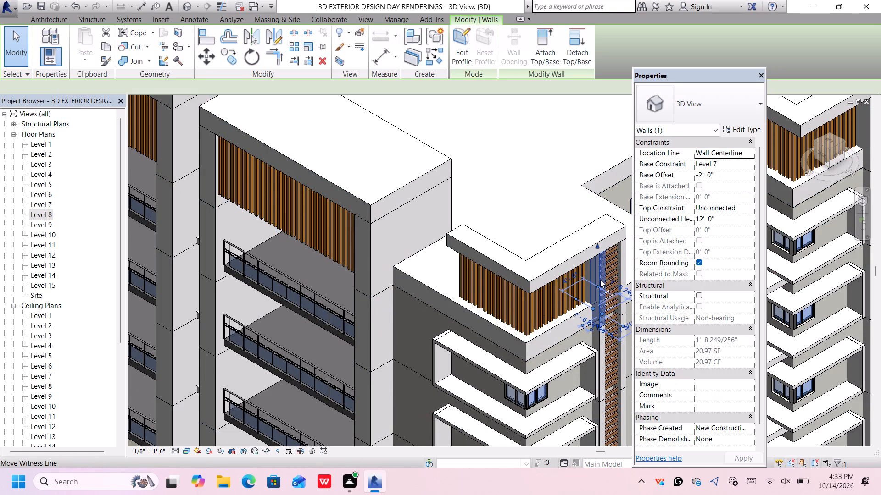
key("Delete")
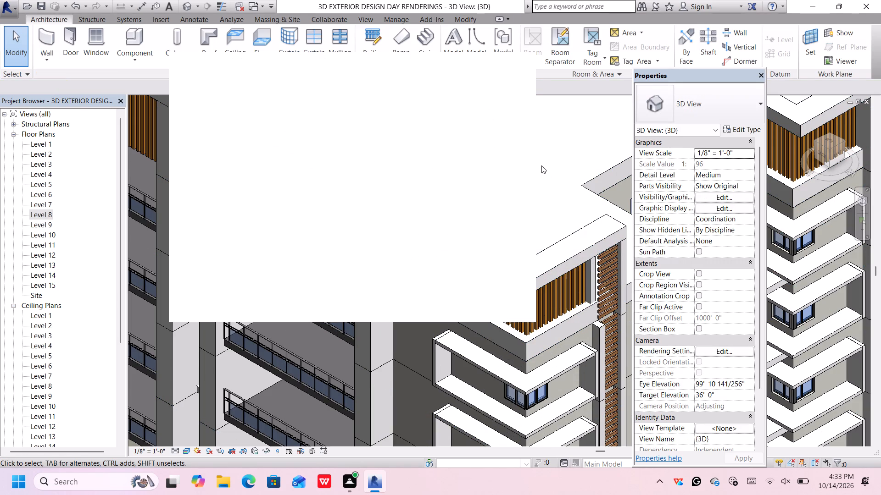
left_click(514, 68)
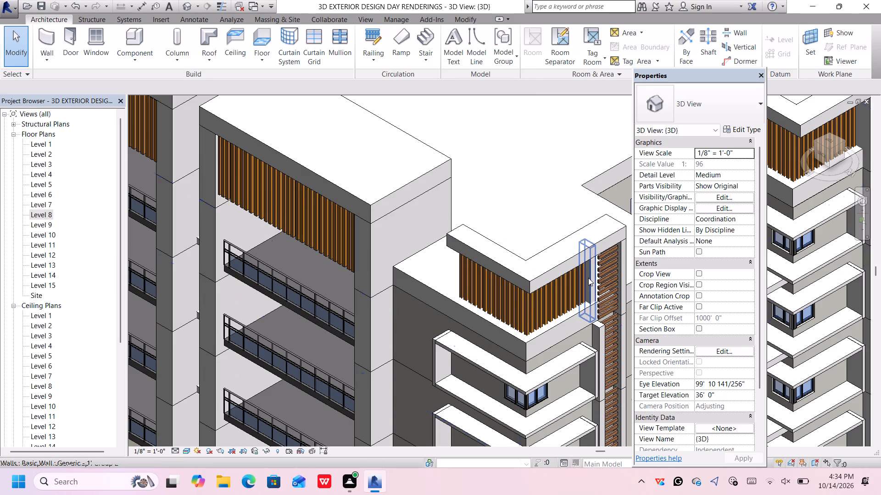
left_click(588, 277)
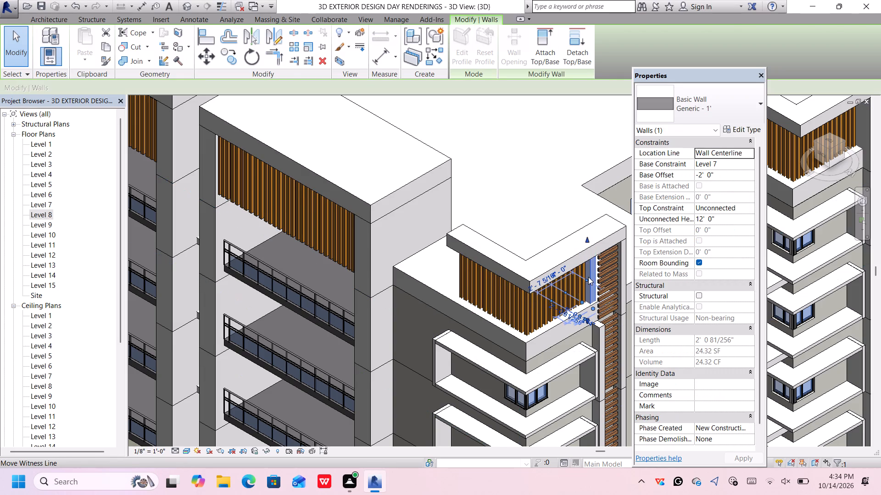
key("Delete")
On the same back-left tower, delete the top four horizontal wood slats of the column beneath the raised corner slab.
scroll(602, 262, "up", 6)
scroll(614, 300, "down", 11)
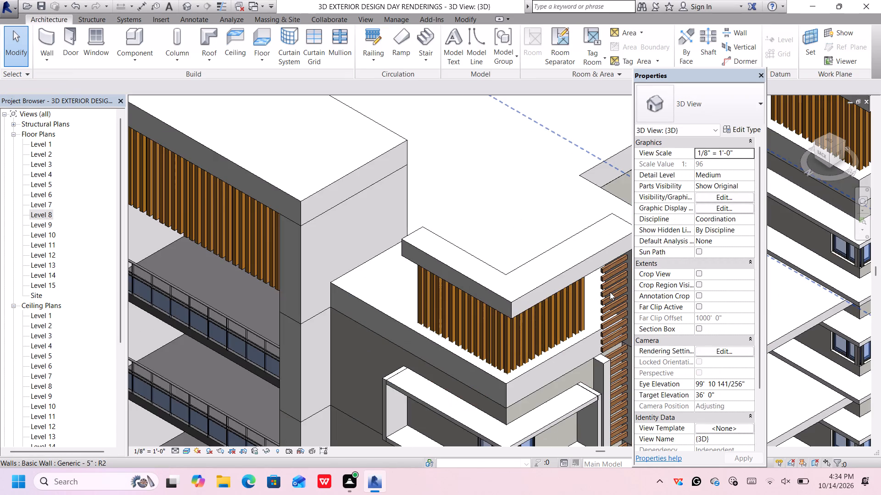
middle_click_drag(609, 292, 530, 280)
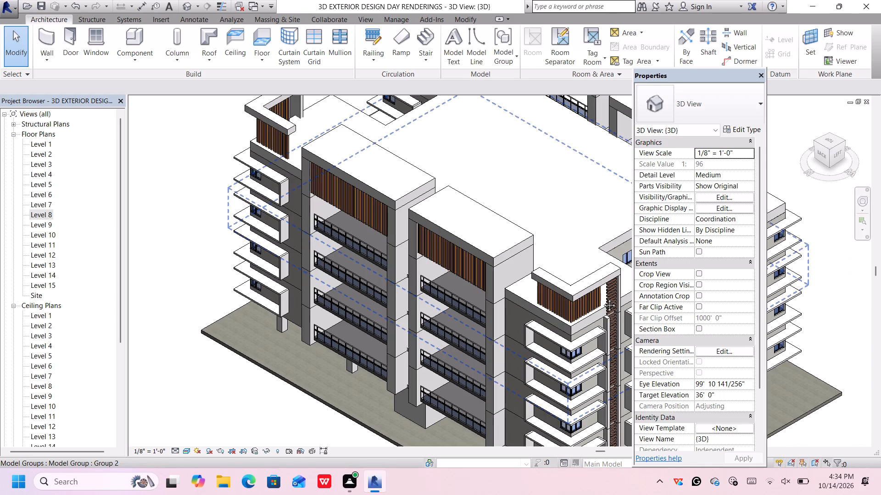
middle_click(602, 298)
middle_click(596, 297)
middle_click(590, 296)
middle_click(583, 295)
middle_click(521, 291)
middle_click(521, 291)
middle_click(521, 291)
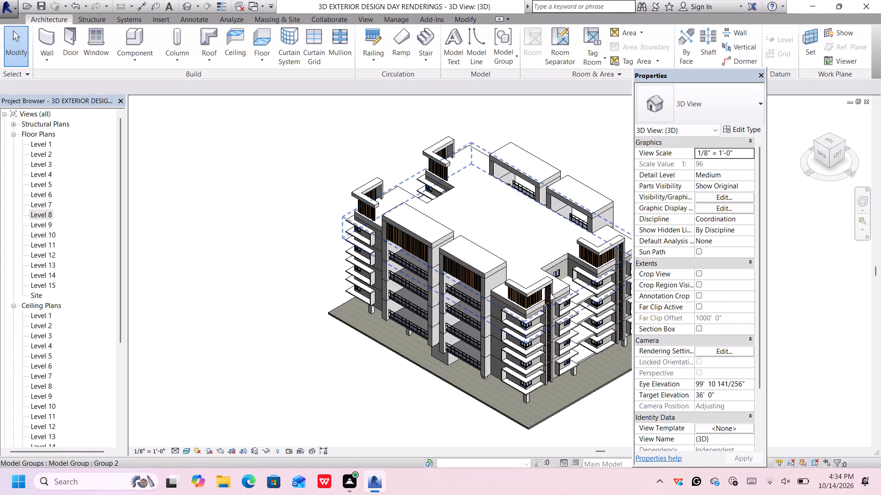
scroll(551, 290, "up", 7)
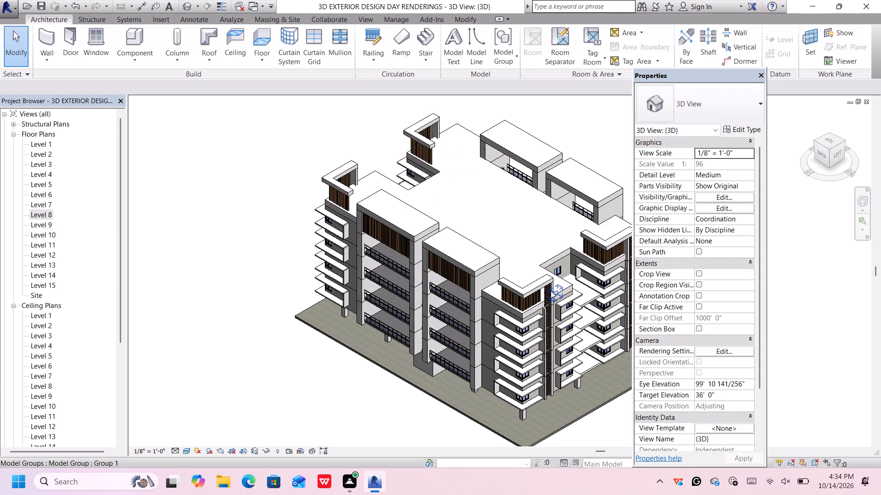
scroll(551, 291, "up", 7)
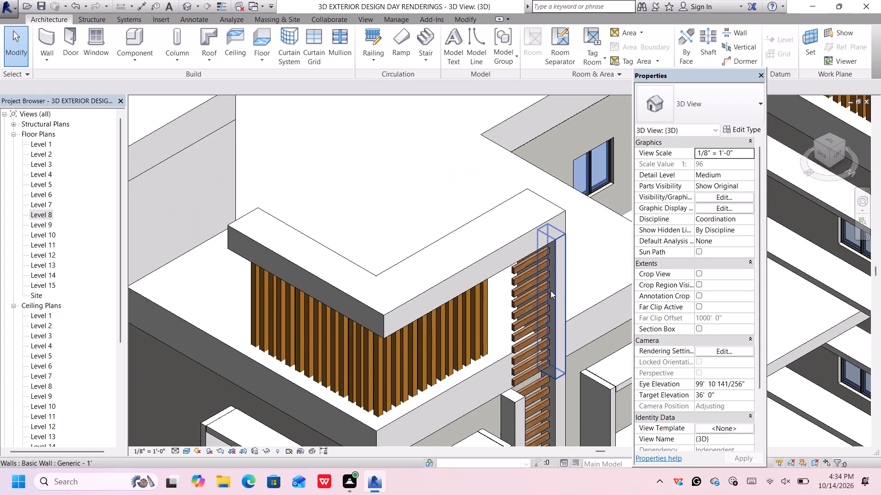
scroll(551, 291, "up", 7)
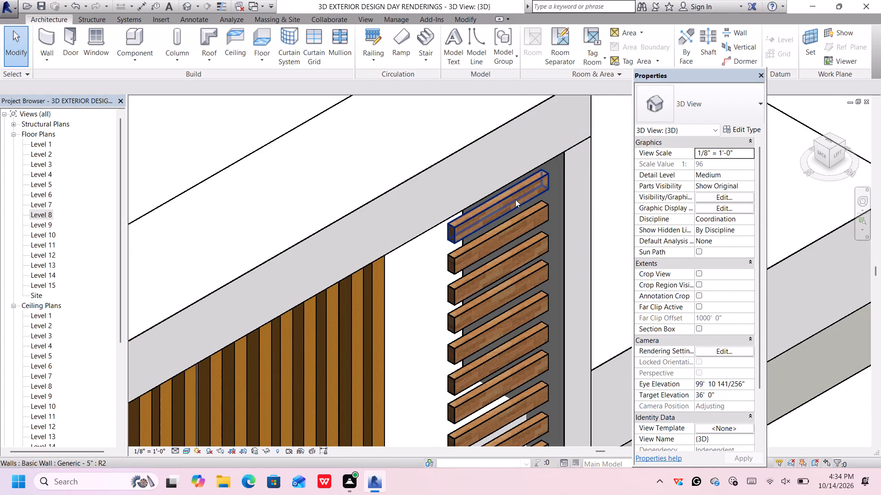
left_click(515, 199)
key("Delete")
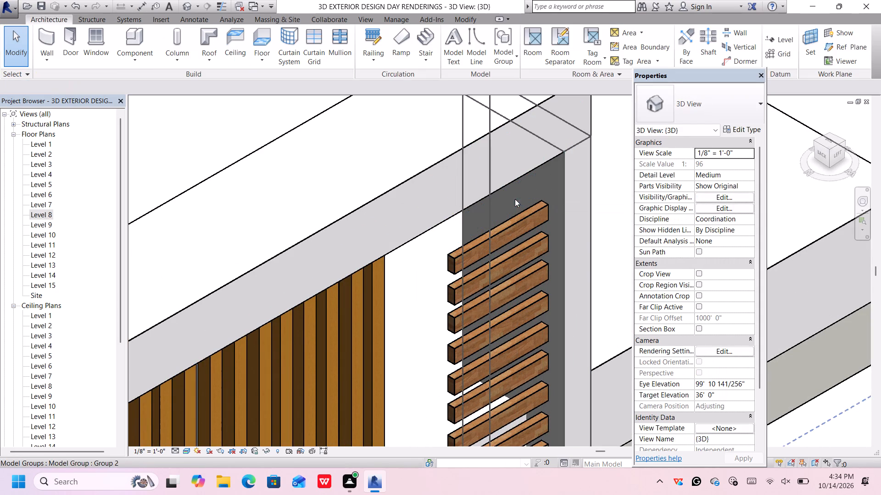
left_click(510, 224)
key("Delete")
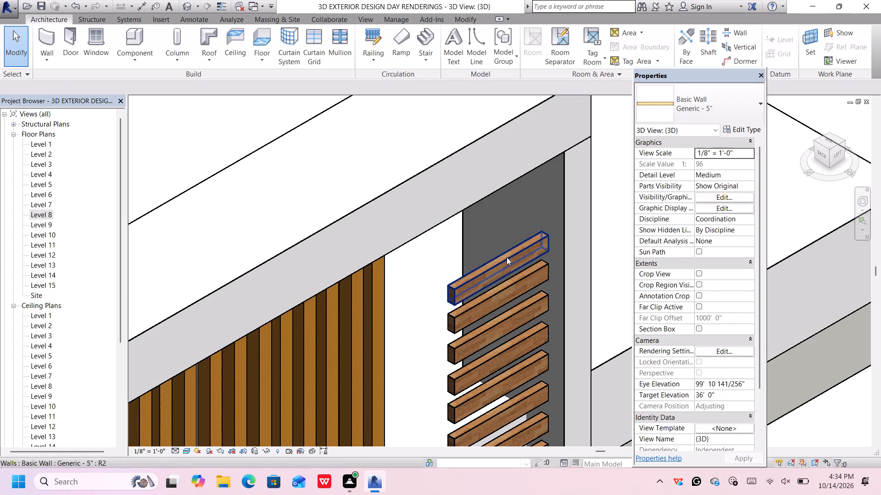
left_click(507, 257)
key("Delete")
left_click(506, 283)
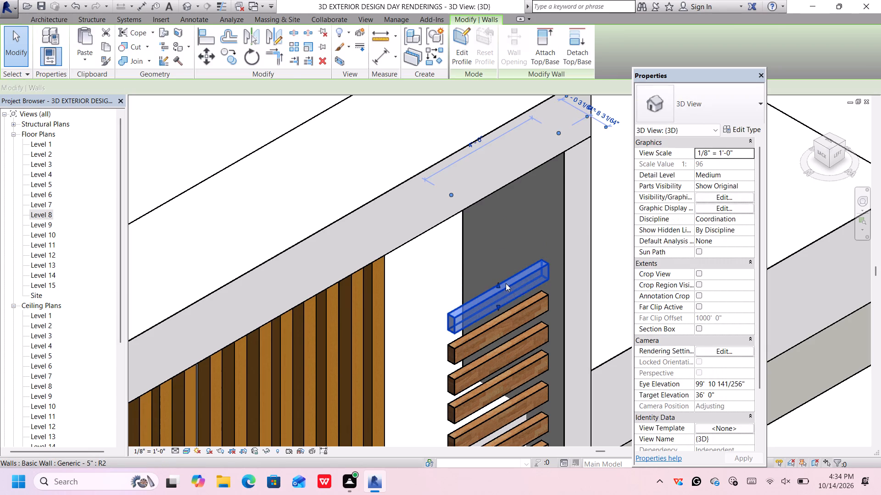
key("Delete")
Delete the next seven horizontal slats of the same column, opening the frame down to the lower side wall's top.
left_click(511, 309)
key("Delete")
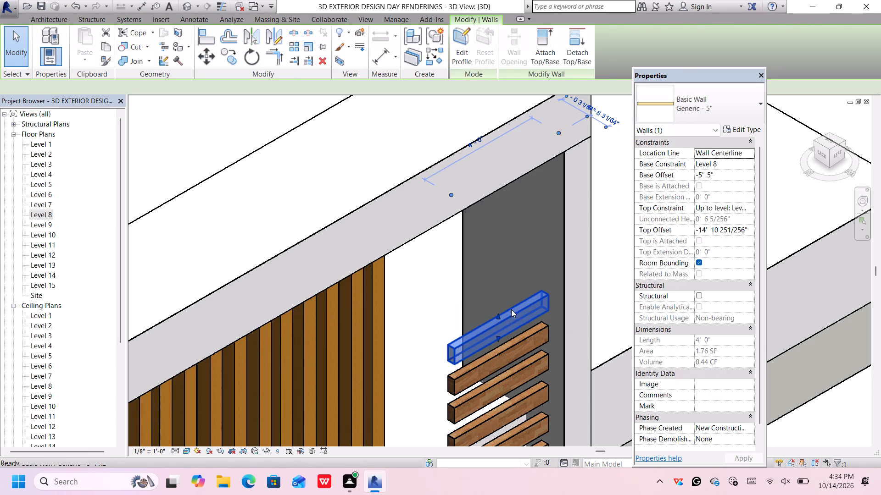
left_click(510, 342)
key("Delete")
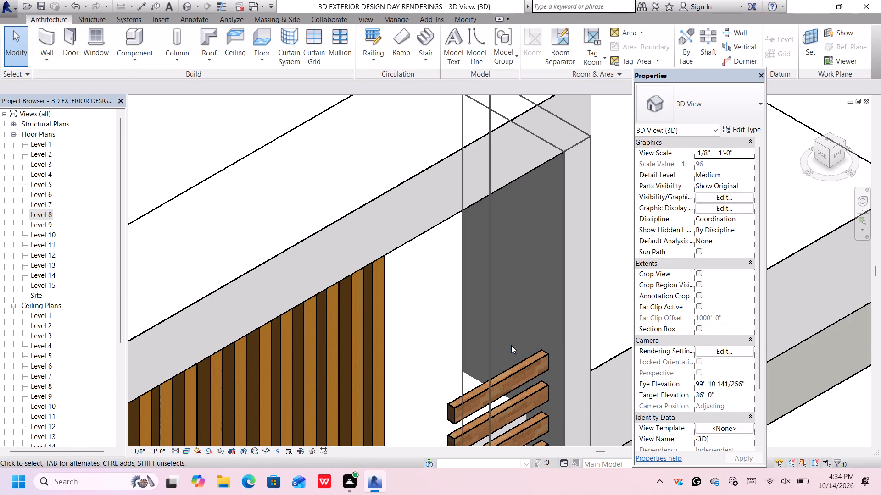
left_click(512, 371)
key("Delete")
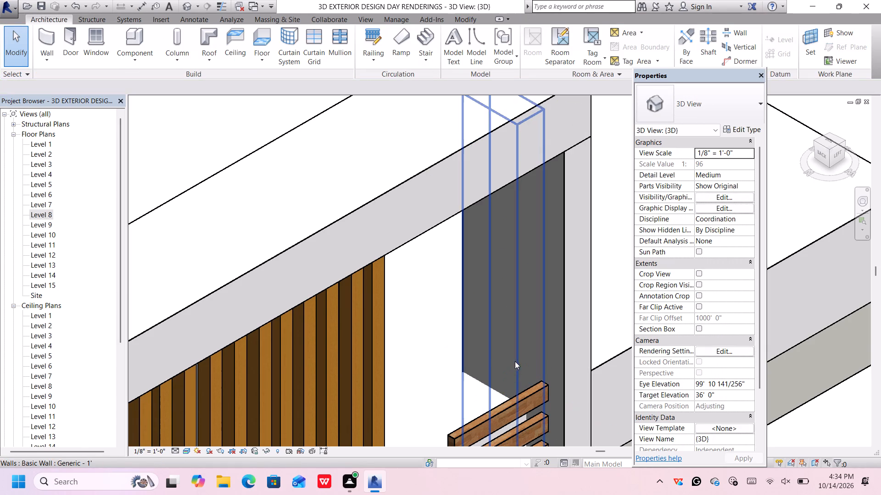
scroll(519, 352, "down", 6)
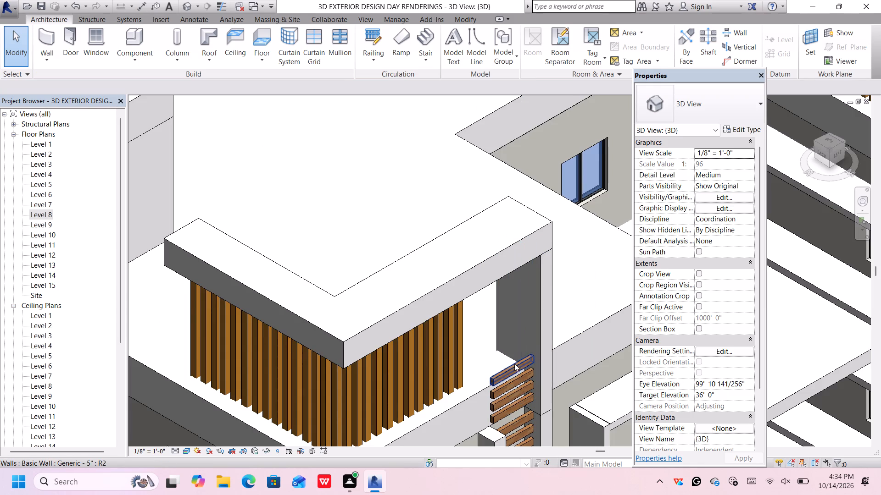
left_click(510, 366)
key("Delete")
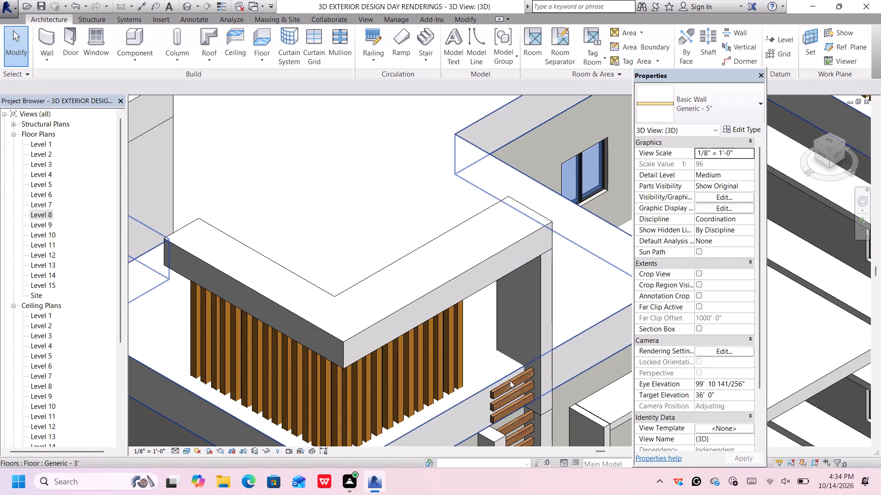
left_click(510, 382)
key("Delete")
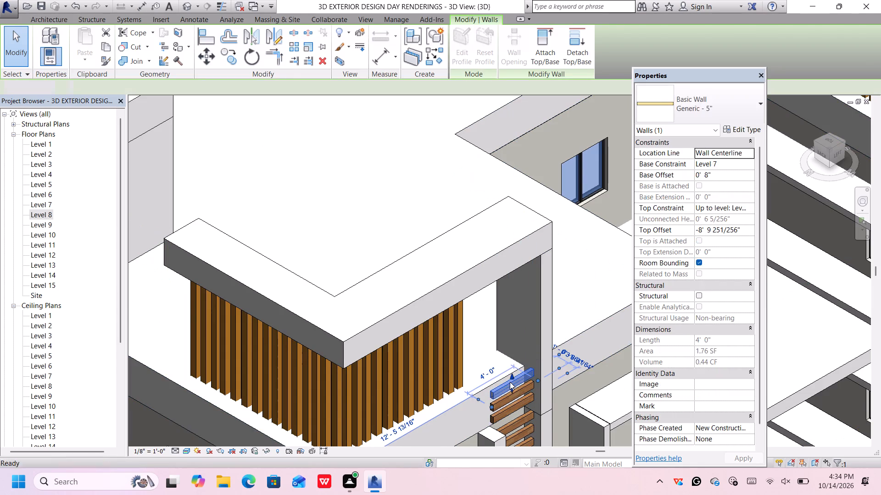
left_click(507, 393)
key("Delete")
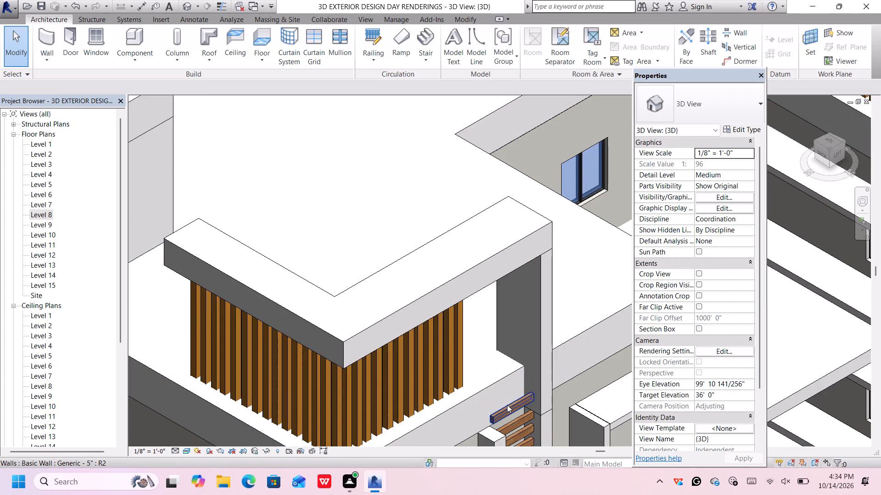
left_click(507, 405)
key("Delete")
On the front-left corner tower seen from the left-front side, delete the two Generic - 1' walls around the top slat column, dismissing the notification card.
scroll(539, 338, "down", 7)
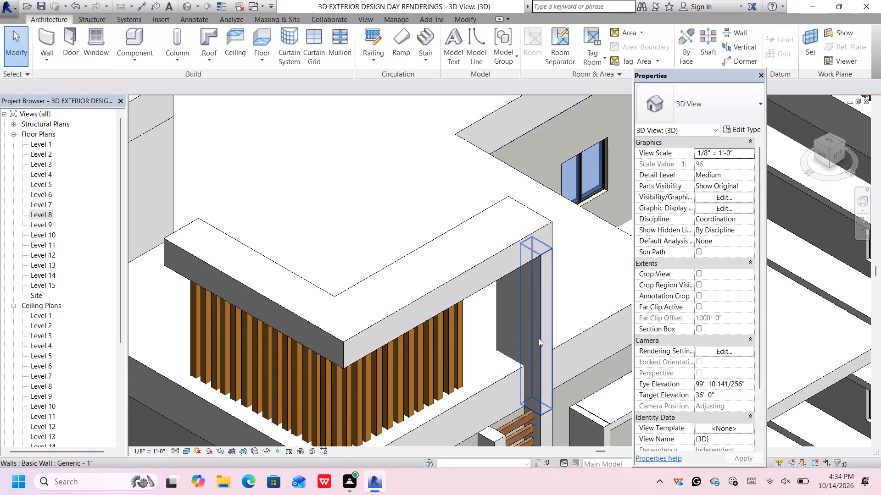
scroll(539, 338, "down", 10)
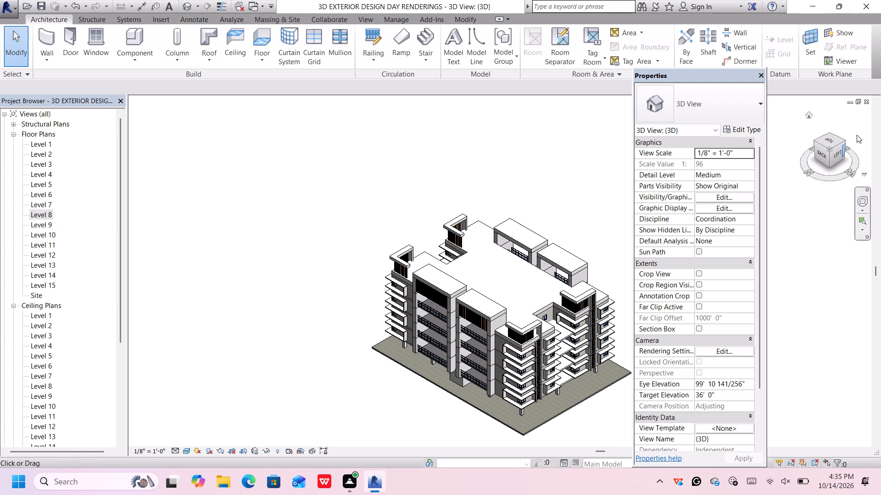
left_click(844, 141)
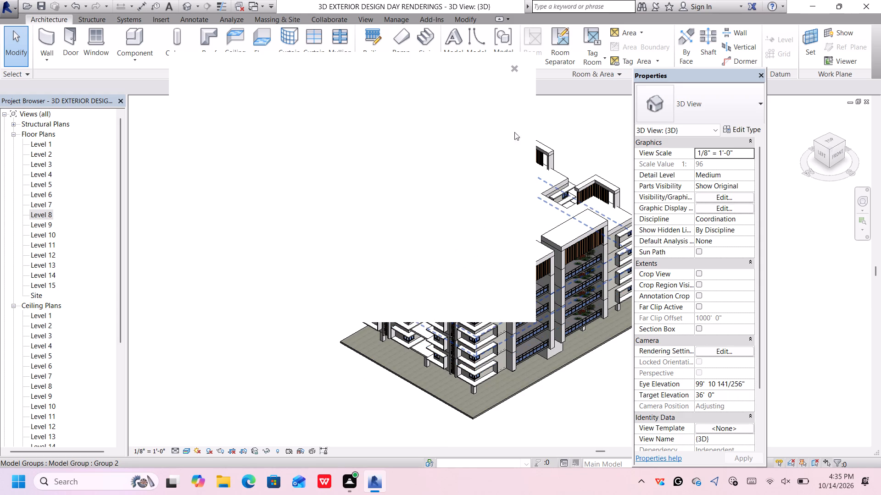
left_click(514, 67)
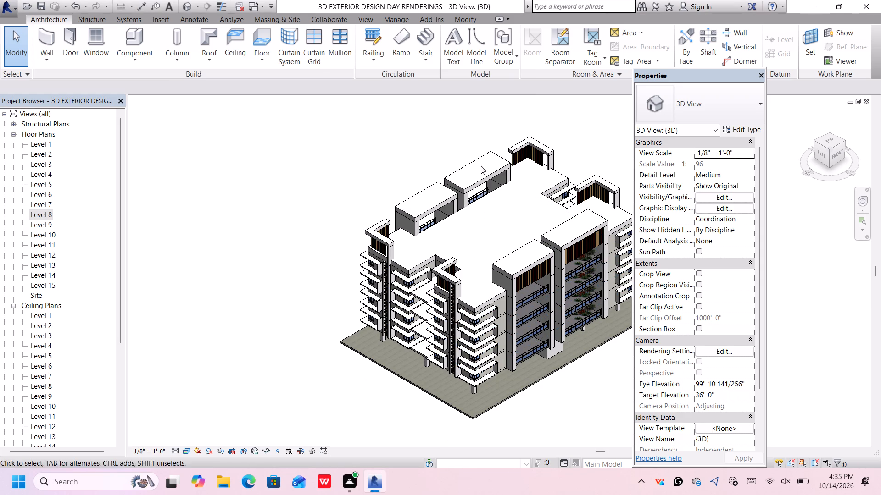
scroll(443, 282, "up", 5)
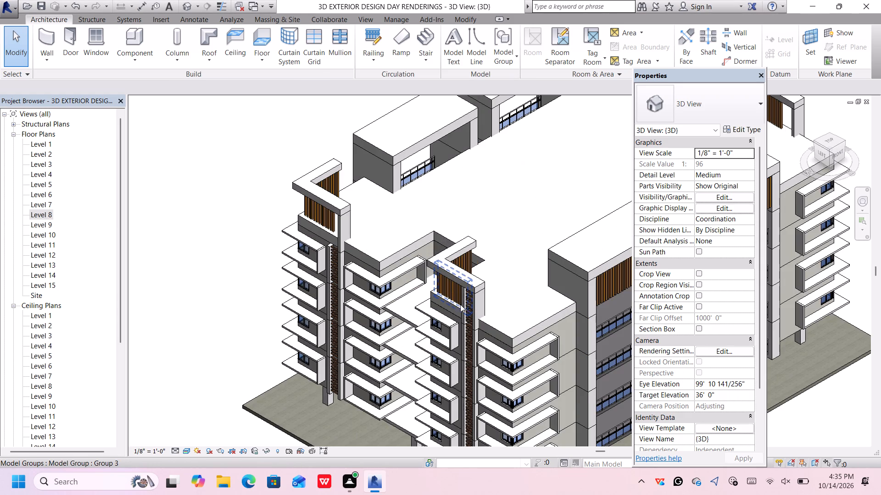
scroll(464, 310, "up", 6)
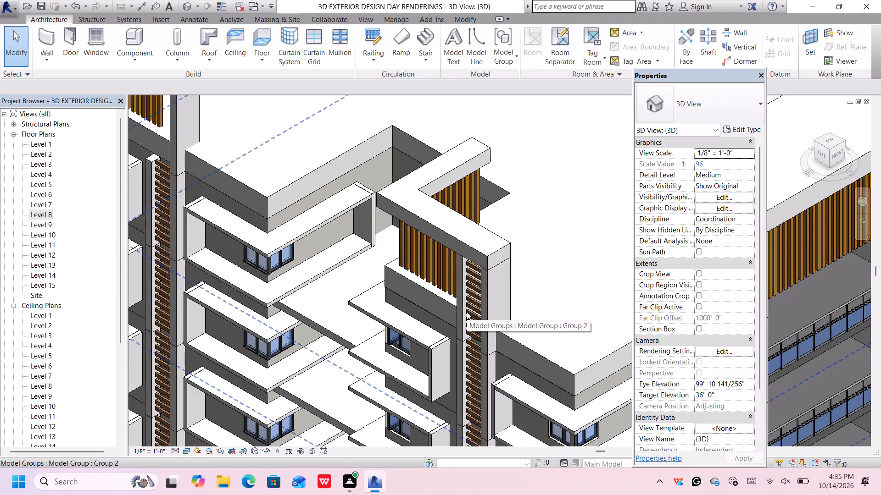
scroll(467, 312, "up", 6)
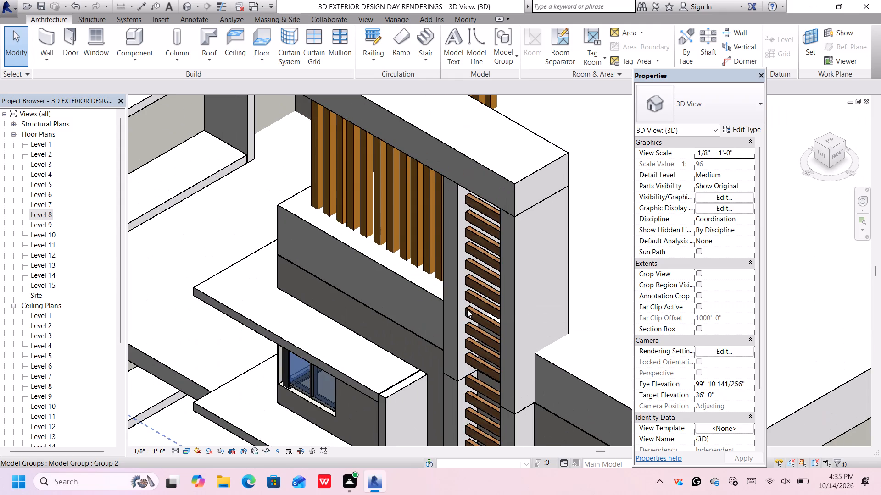
left_click(460, 282)
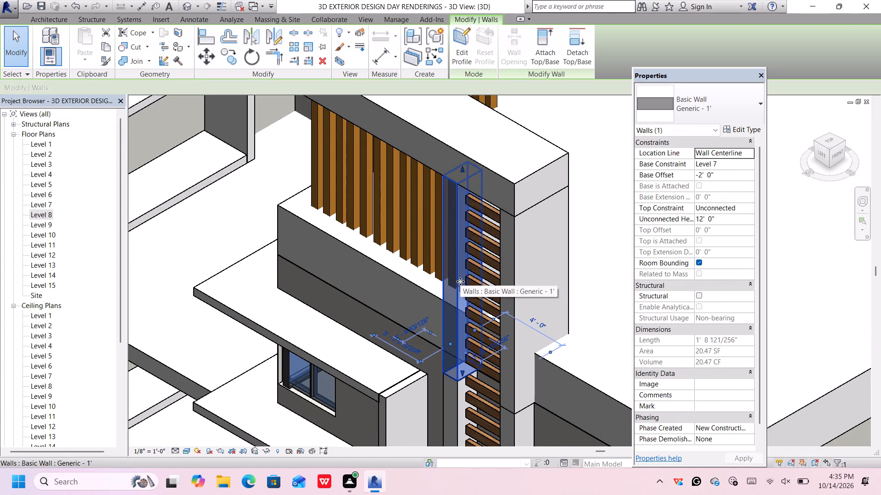
key("Delete")
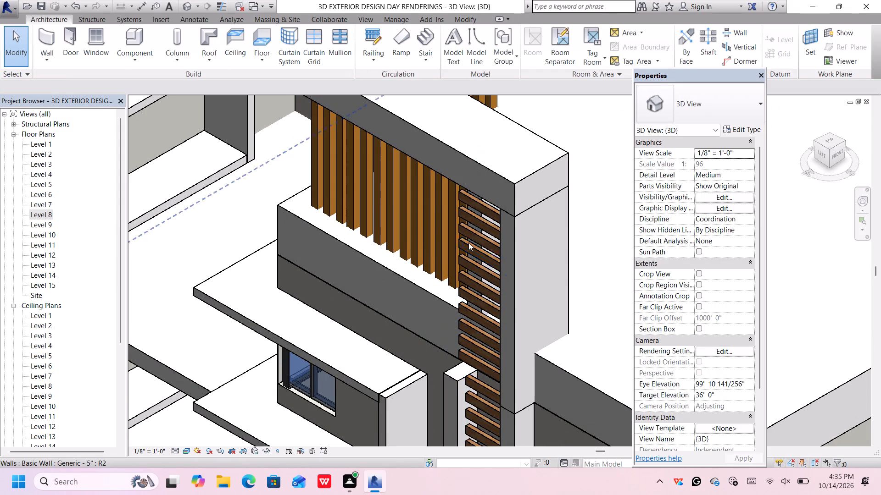
scroll(474, 235, "up", 6)
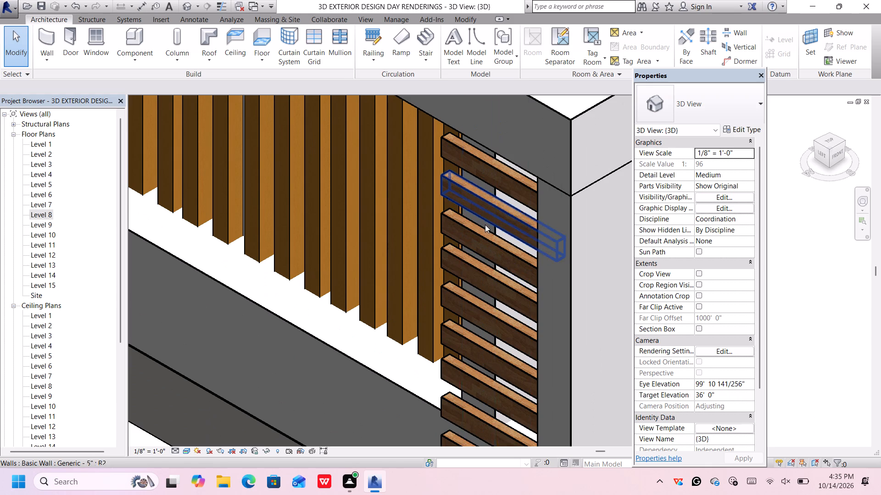
left_click(493, 228)
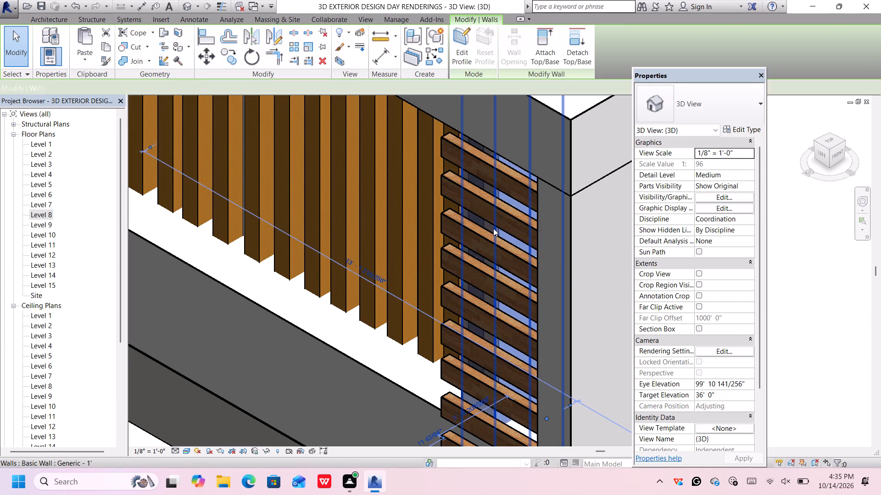
key("Delete")
On the front-left corner tower, delete the topmost horizontal Generic - 5" slat beneath the raised corner slab, including its overlapping duplicate.
scroll(503, 205, "down", 5)
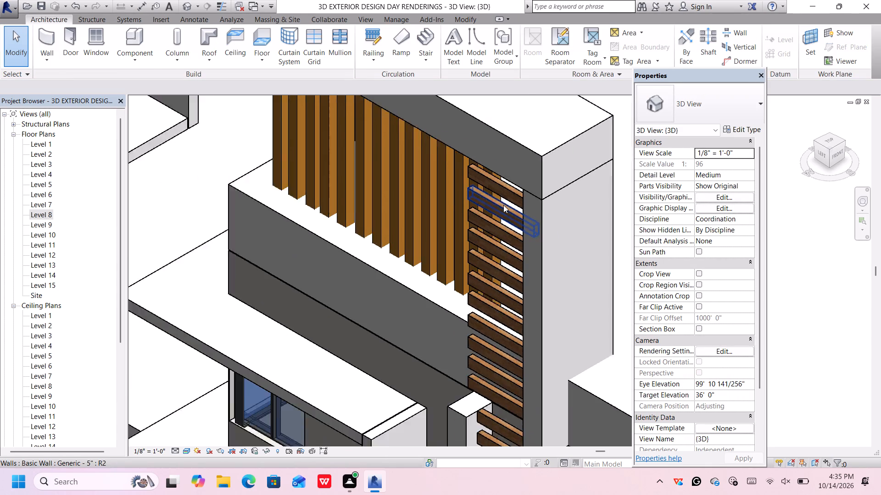
scroll(504, 195, "up", 1)
left_click(502, 192)
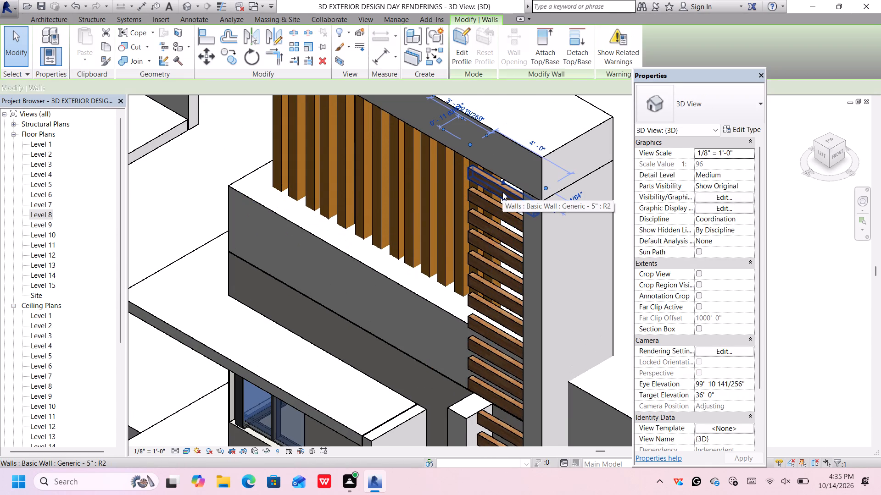
left_click(491, 186)
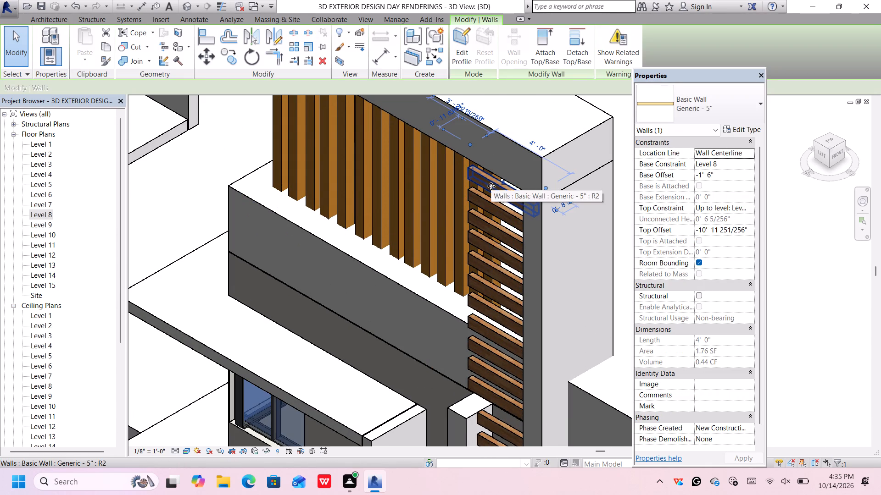
scroll(486, 217, "up", 1)
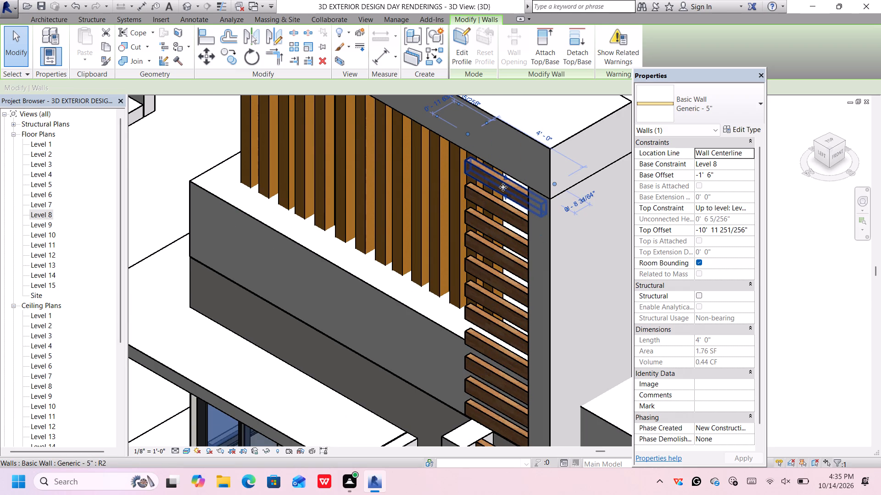
left_click(503, 187)
scroll(491, 191, "down", 5)
key("Escape")
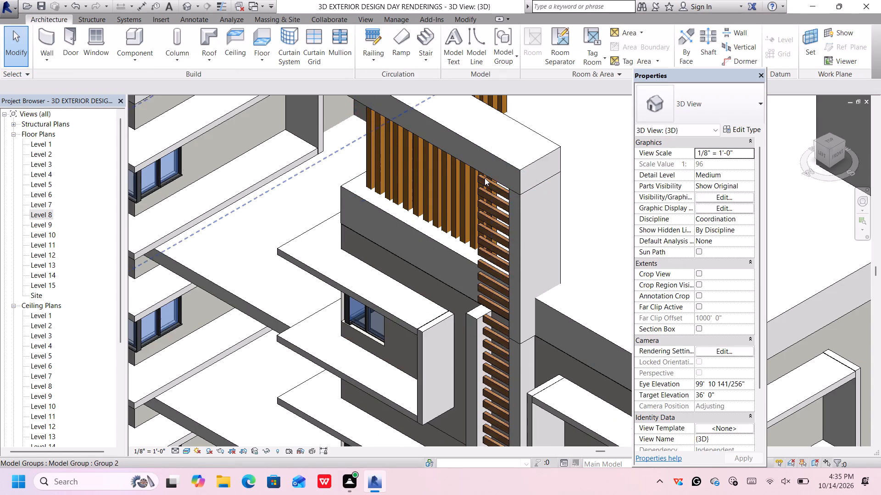
scroll(485, 178, "up", 2)
left_click(485, 182)
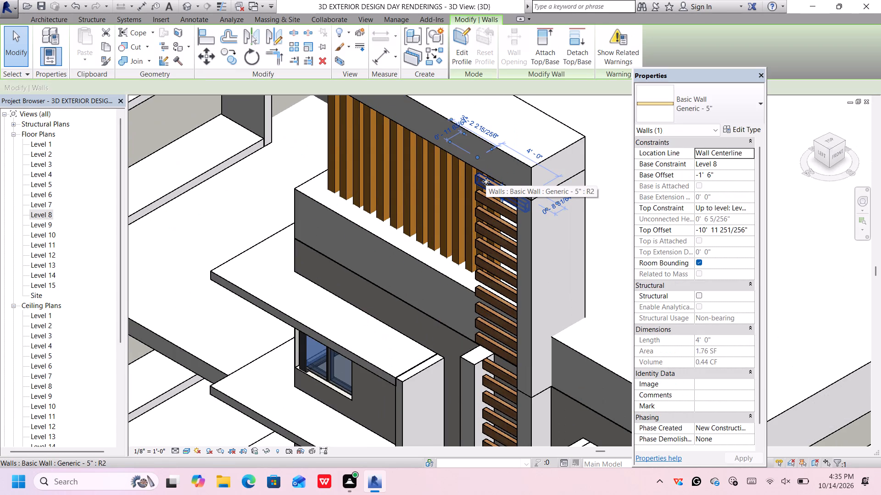
key("Delete")
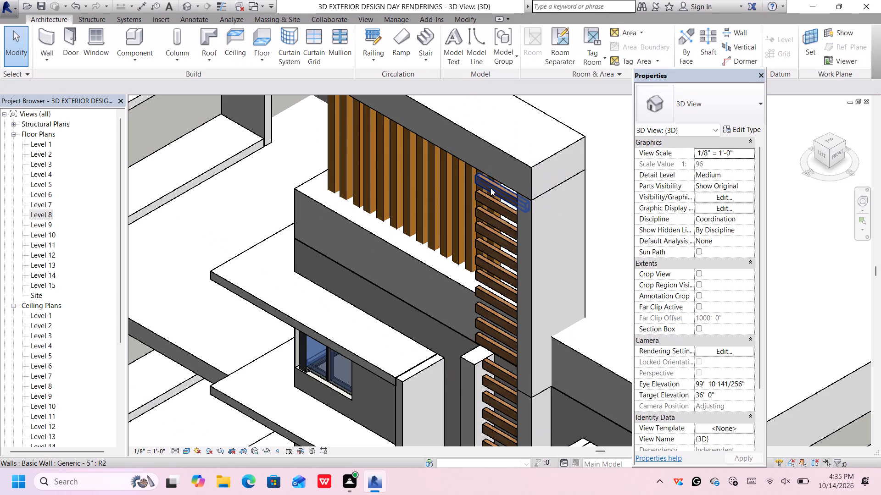
left_click(491, 188)
key("Delete")
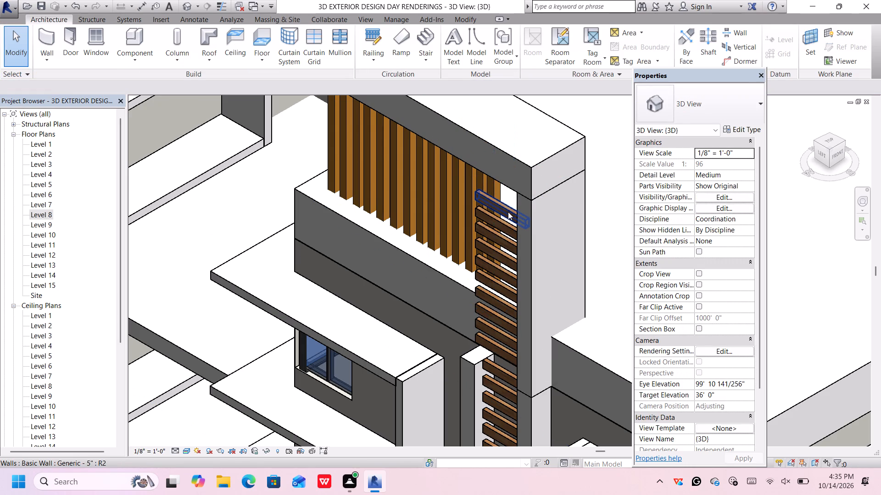
Delete the next horizontal slat down the same column, together with its overlapping duplicate.
left_click(508, 212)
key("Delete")
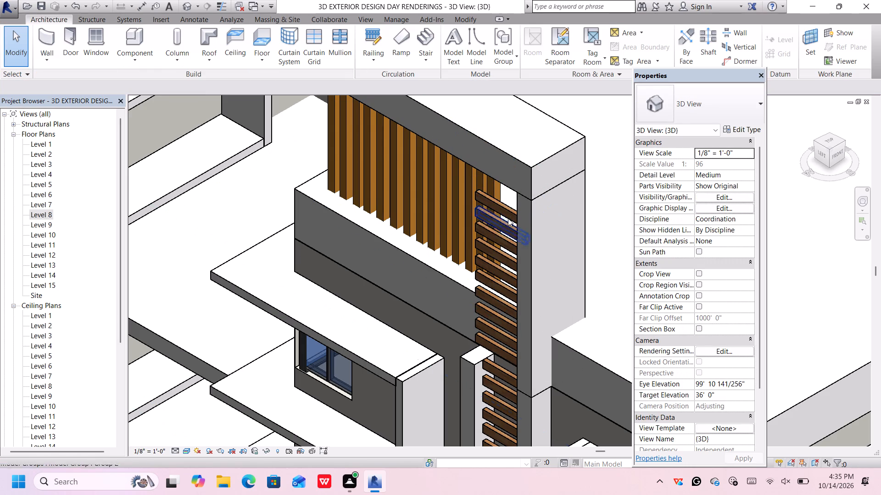
scroll(505, 209, "up", 3)
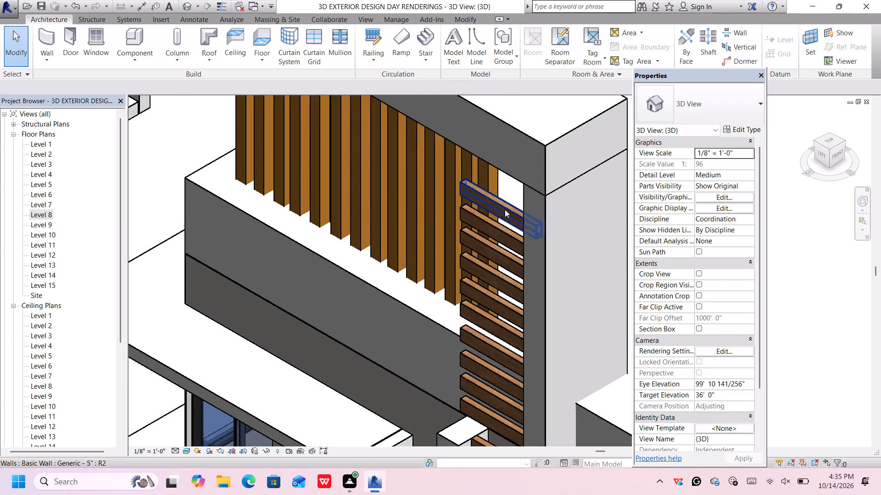
scroll(505, 209, "up", 3)
left_click(505, 209)
key("Delete")
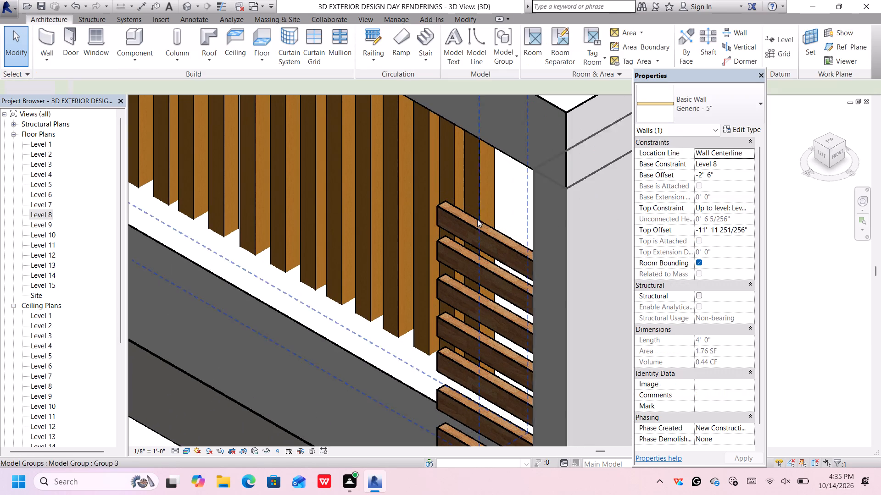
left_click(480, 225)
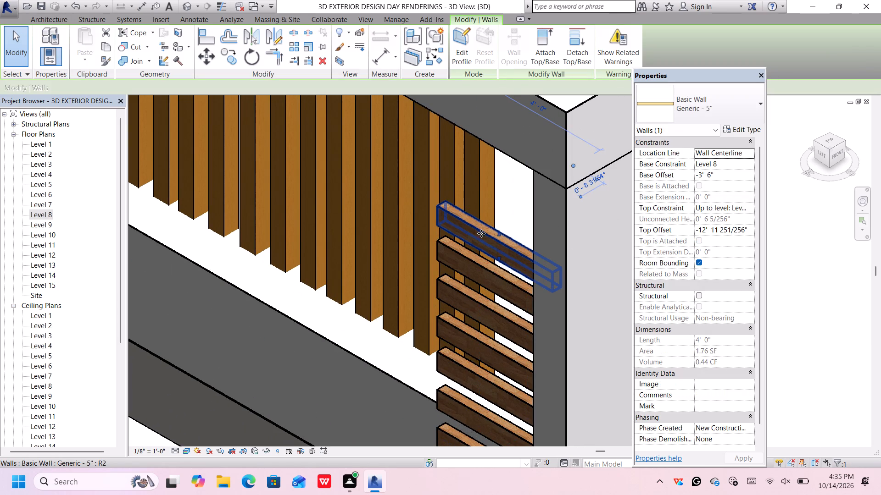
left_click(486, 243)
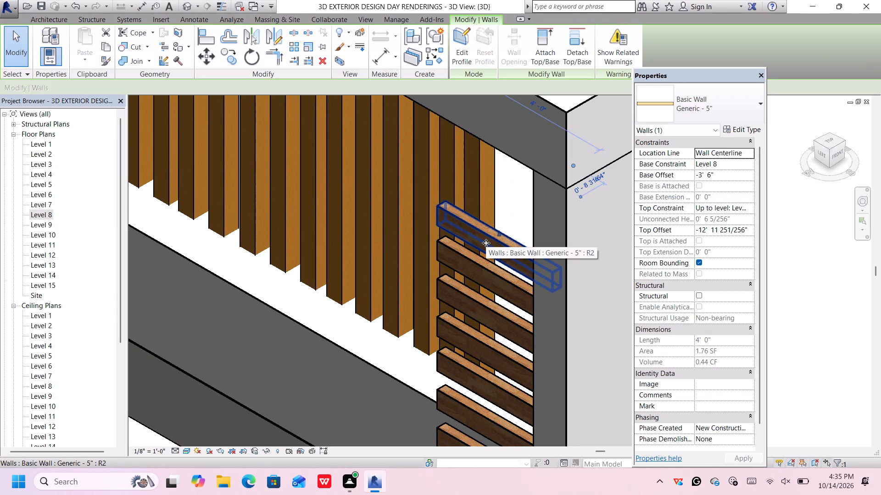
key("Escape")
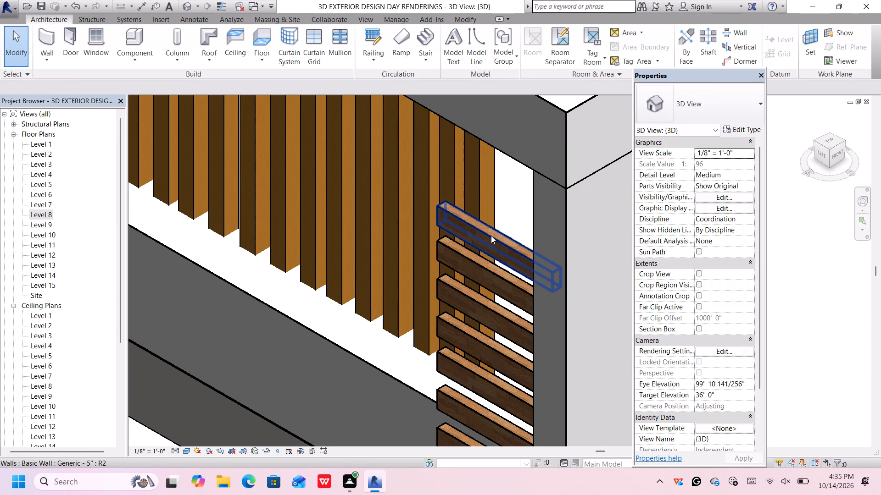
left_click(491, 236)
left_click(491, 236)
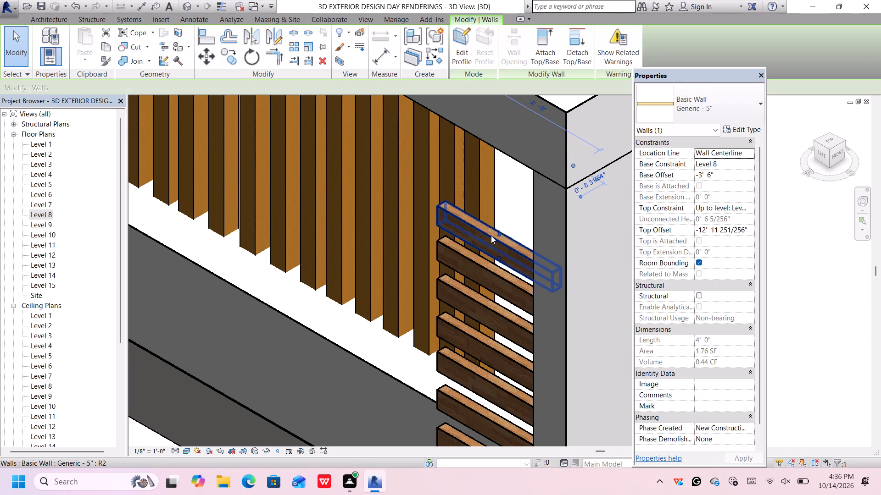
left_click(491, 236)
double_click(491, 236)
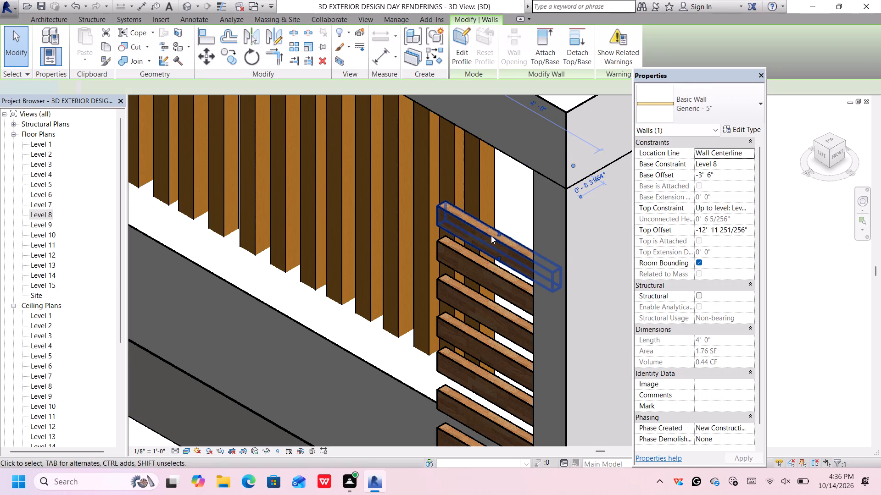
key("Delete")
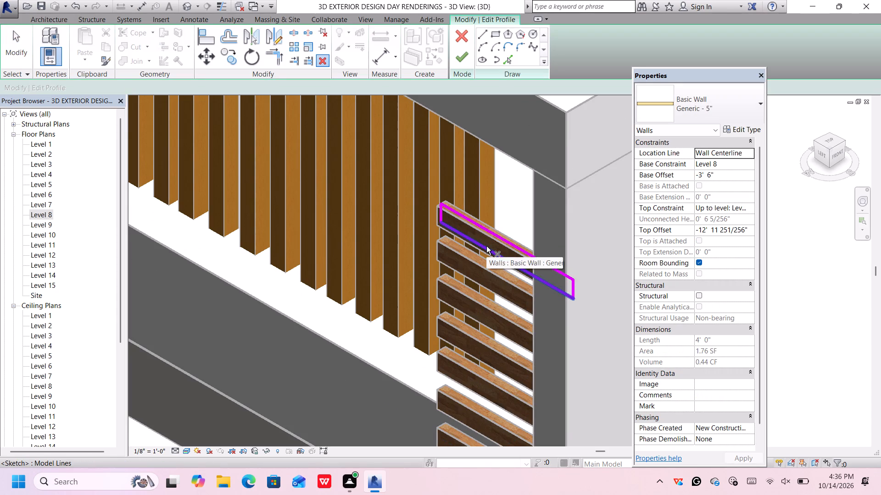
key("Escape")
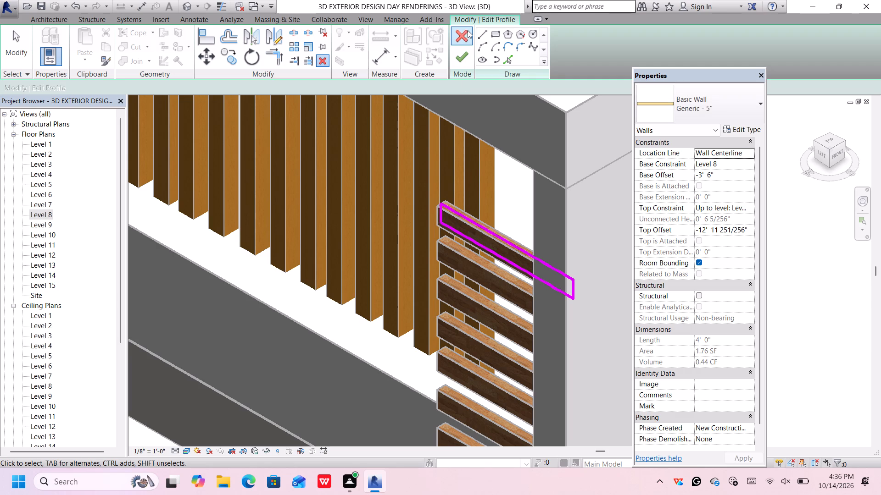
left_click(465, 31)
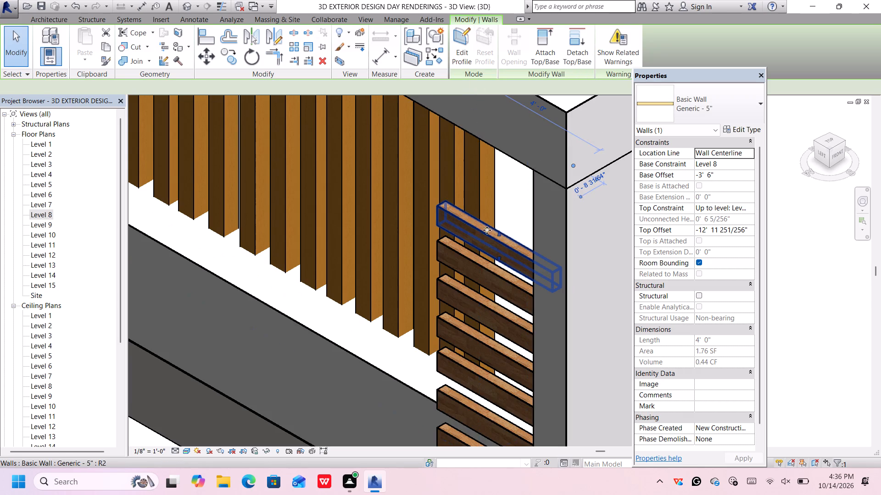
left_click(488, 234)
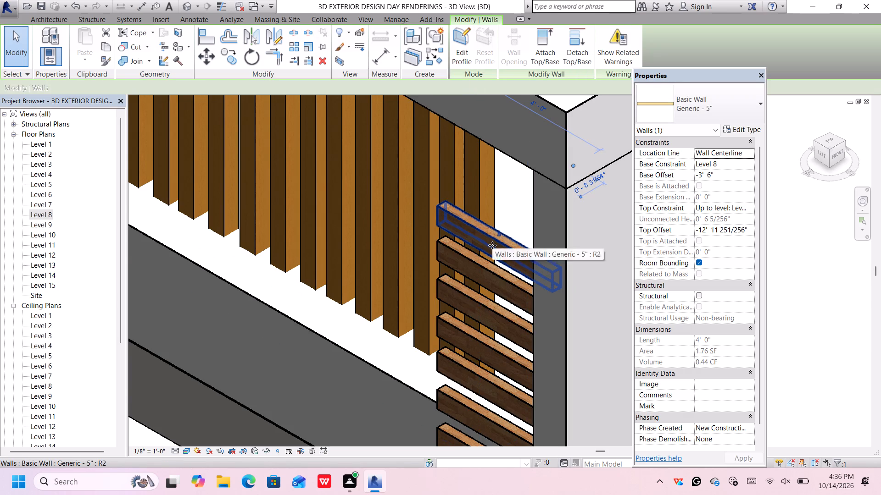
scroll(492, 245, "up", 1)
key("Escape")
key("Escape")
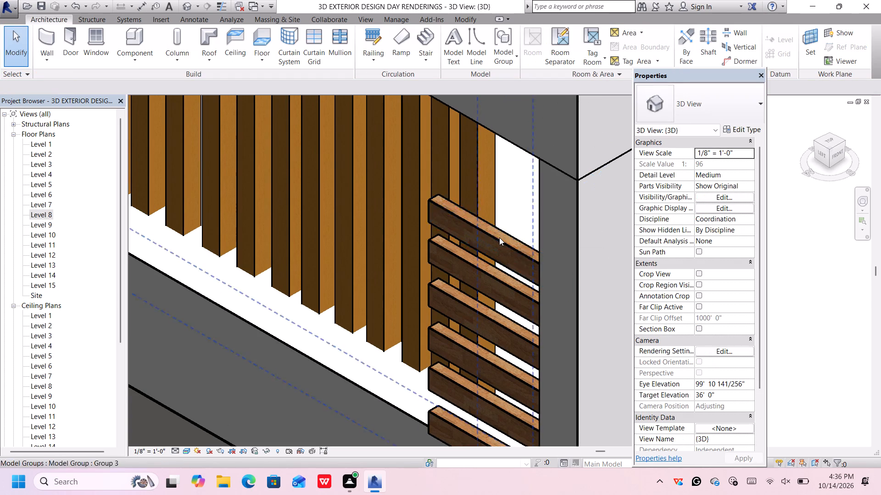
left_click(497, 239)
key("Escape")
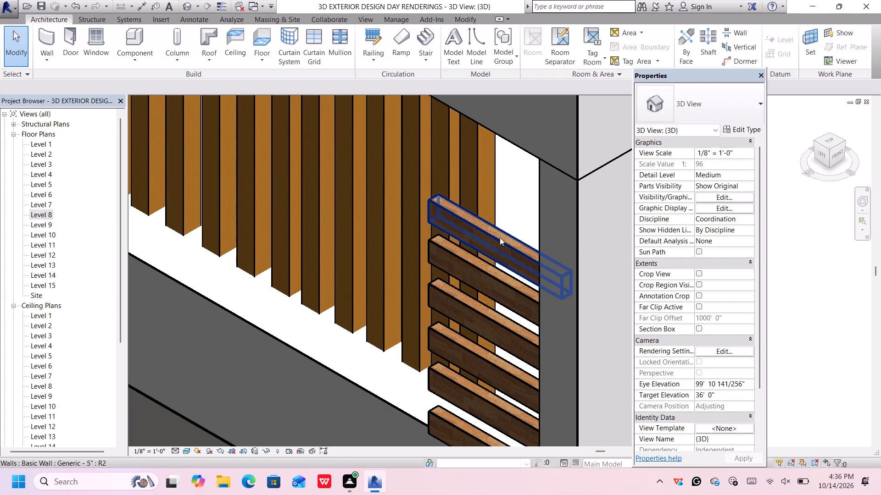
Delete the next two horizontal slats of the same column along with their overlapping duplicates, dismissing the notification card.
left_click(500, 238)
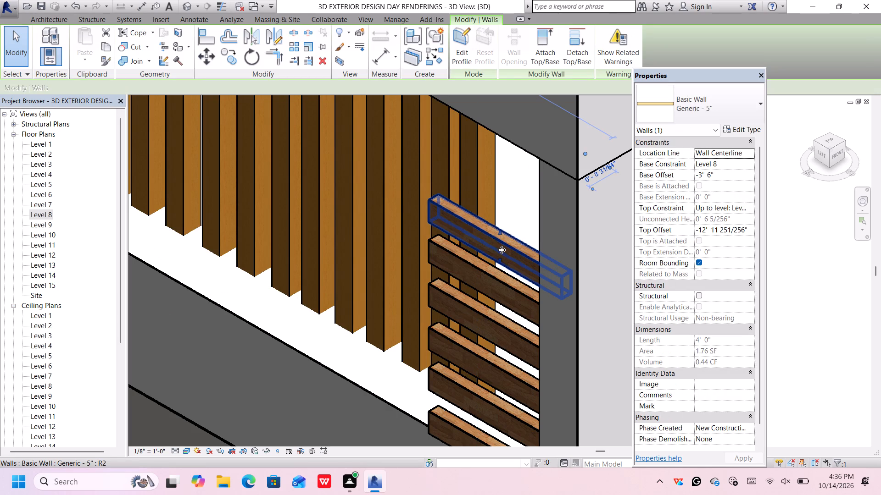
scroll(498, 277, "down", 5)
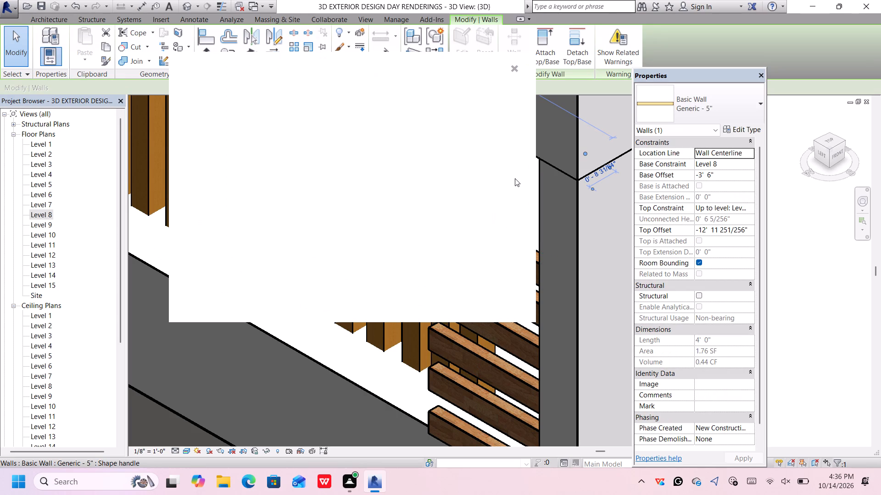
left_click(516, 69)
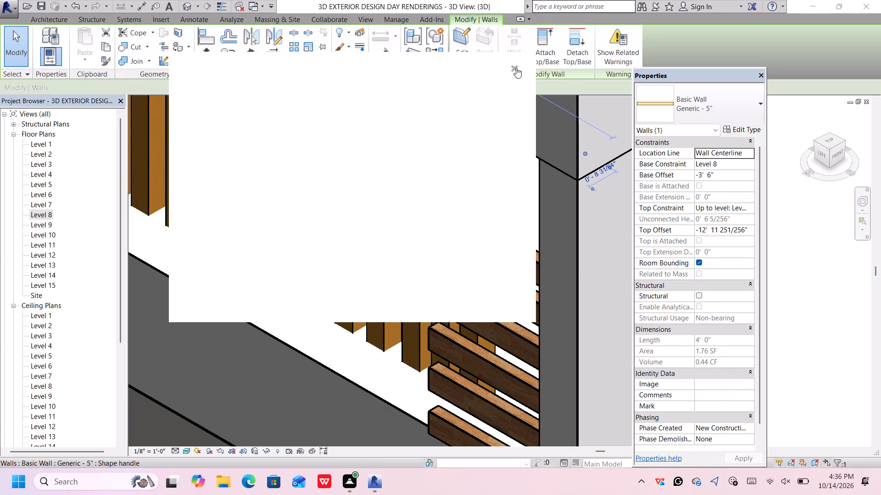
left_click(512, 252)
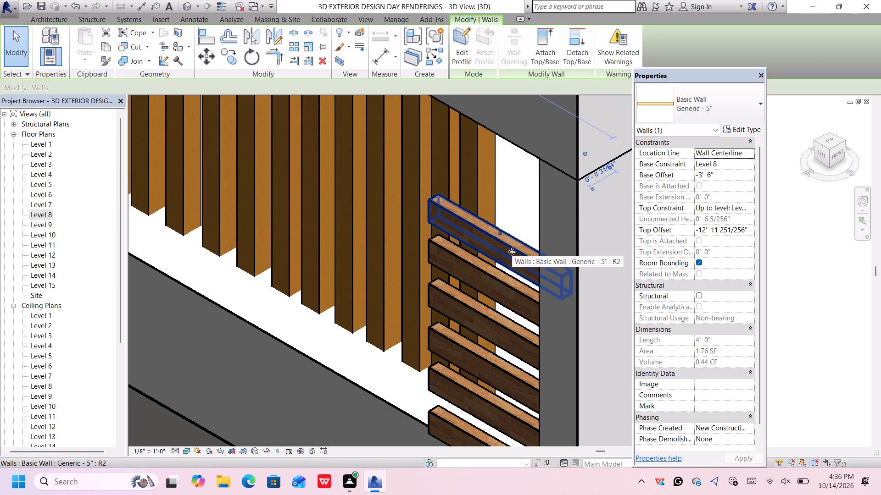
key("Delete")
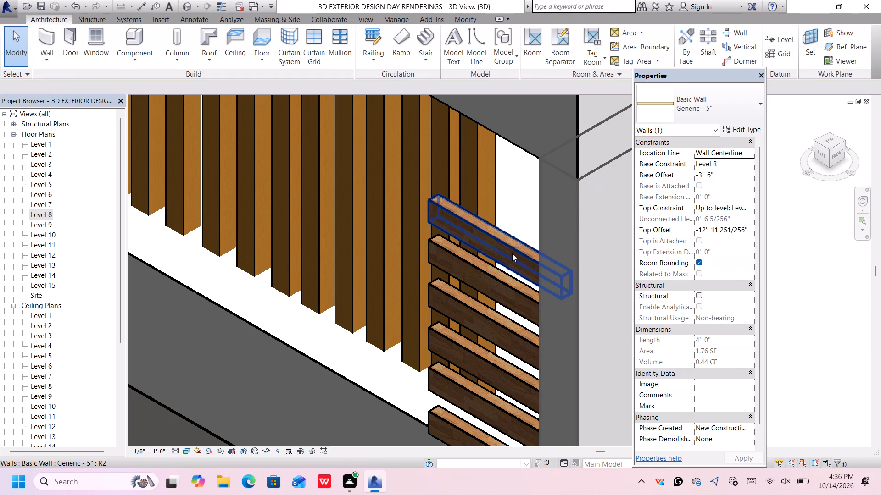
left_click(505, 278)
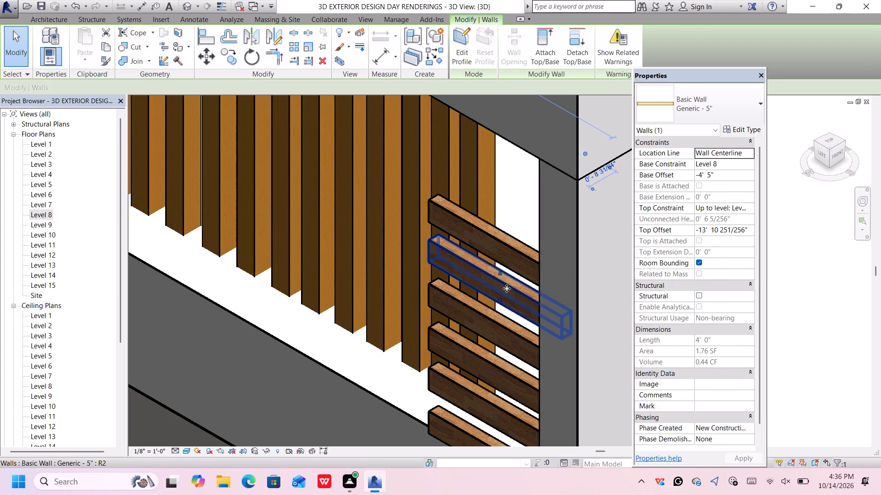
left_click(507, 288)
key("Delete")
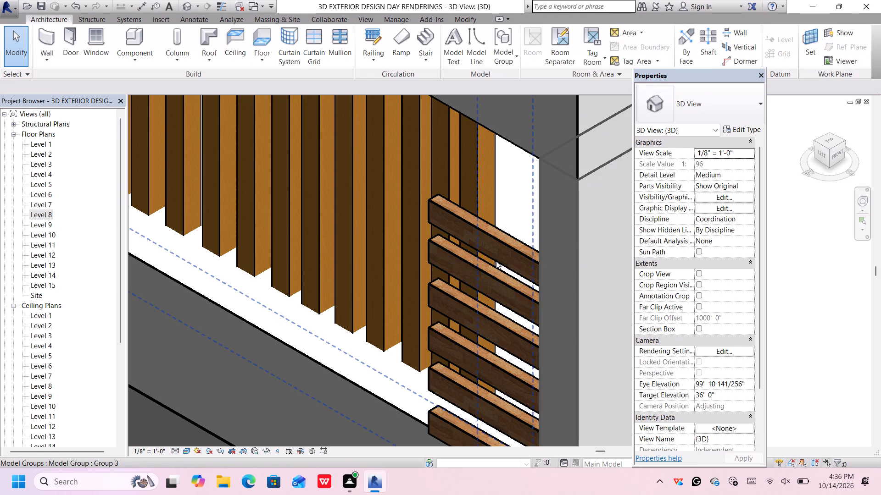
scroll(501, 260, "down", 6)
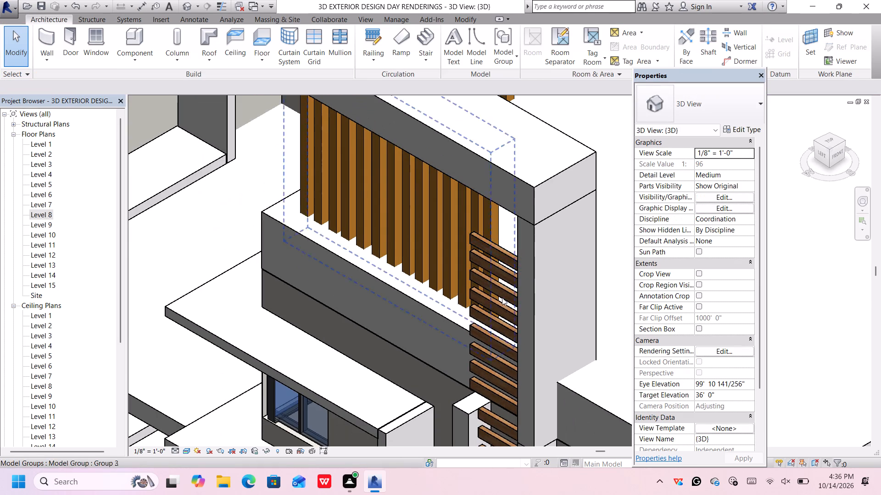
middle_click(496, 259)
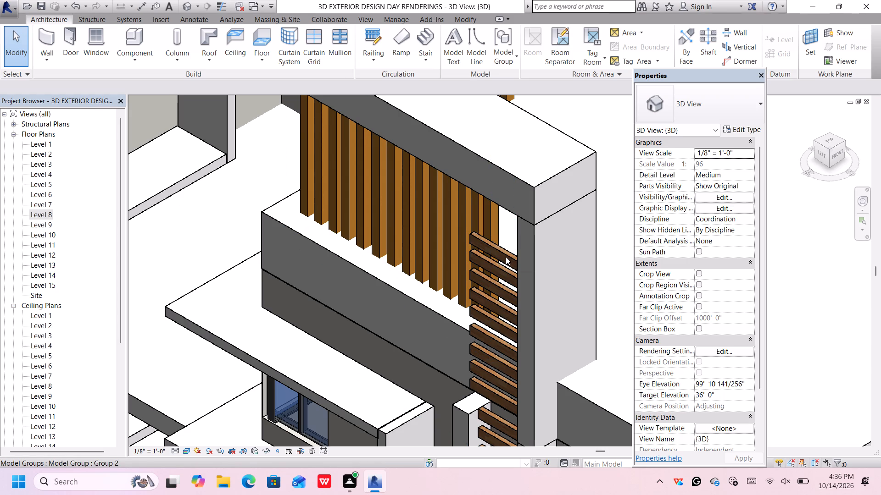
left_click(504, 258)
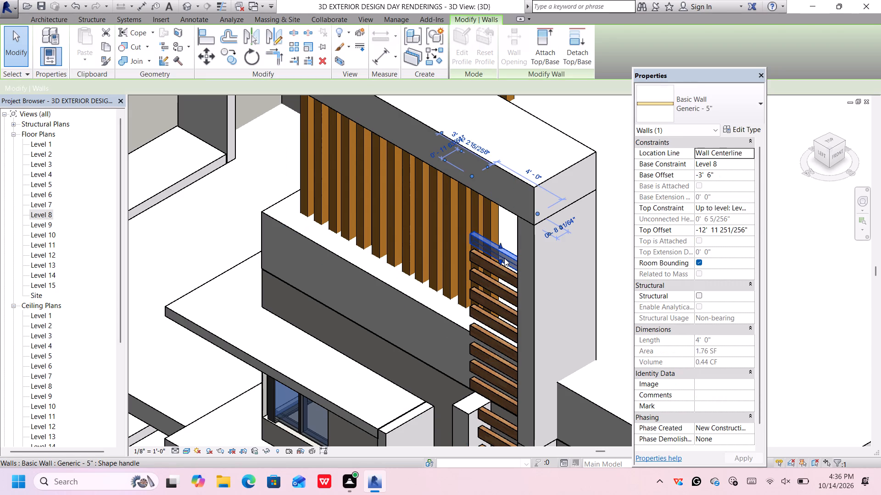
key("Delete")
left_click(499, 271)
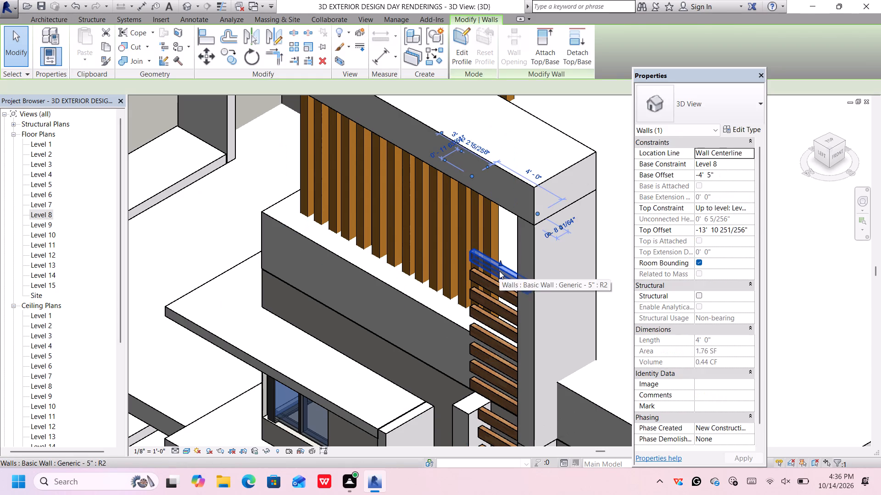
key("Delete")
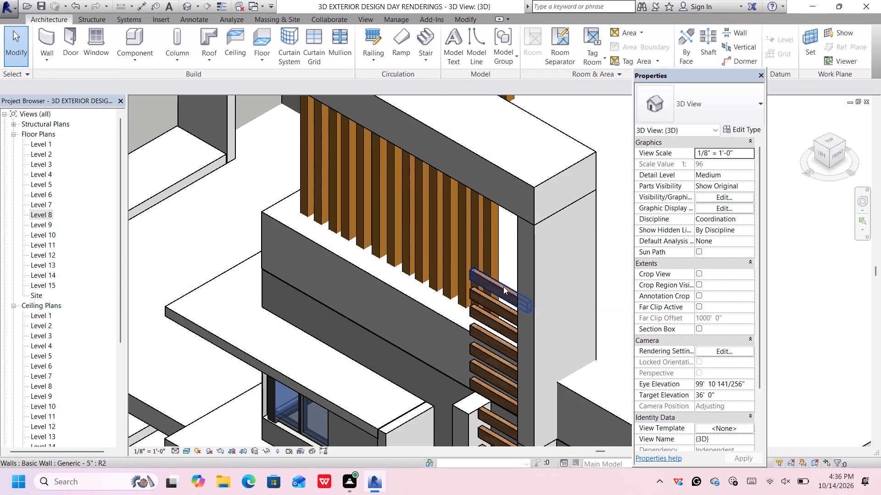
On the front-left corner tower, delete one of the overlapping Generic - 5" walls forming the topmost remaining slat of the column.
left_click(503, 286)
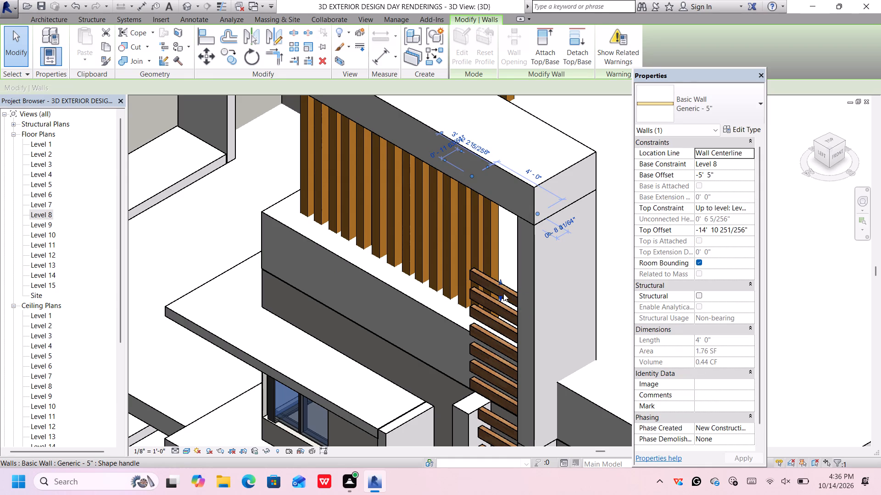
left_click(506, 291)
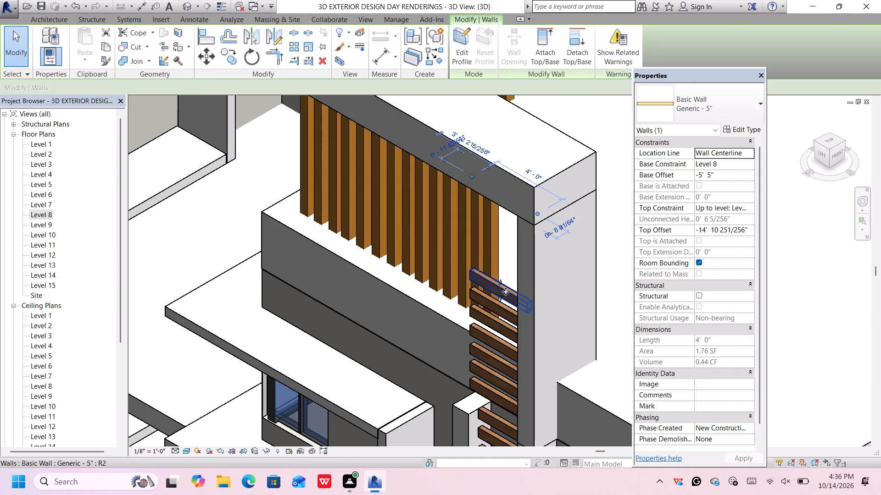
key("Escape")
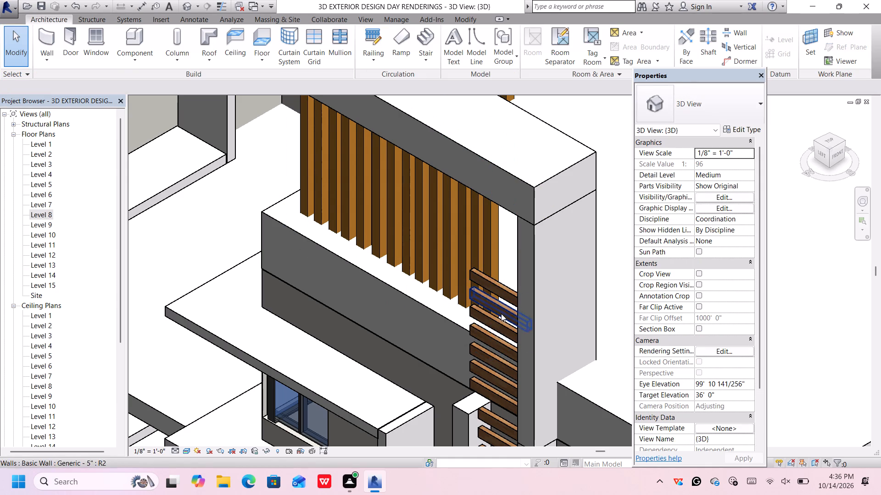
left_click(501, 324)
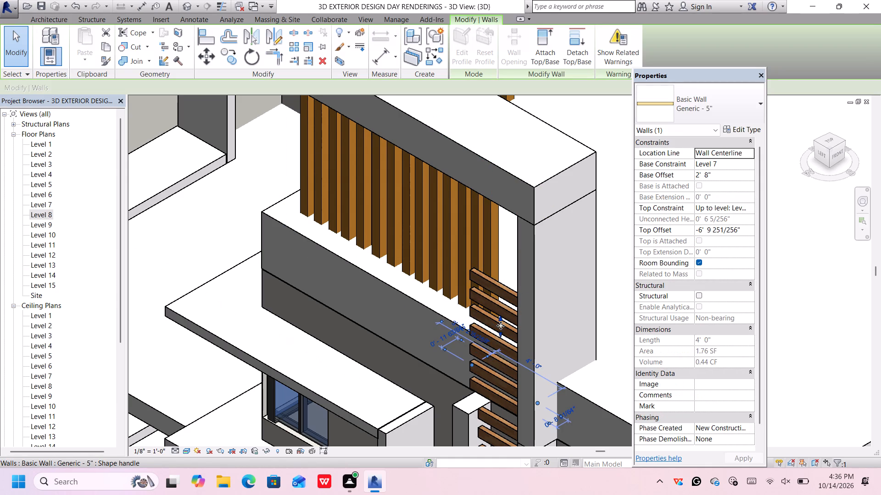
scroll(504, 310, "up", 6)
scroll(505, 308, "down", 5)
left_click(505, 308)
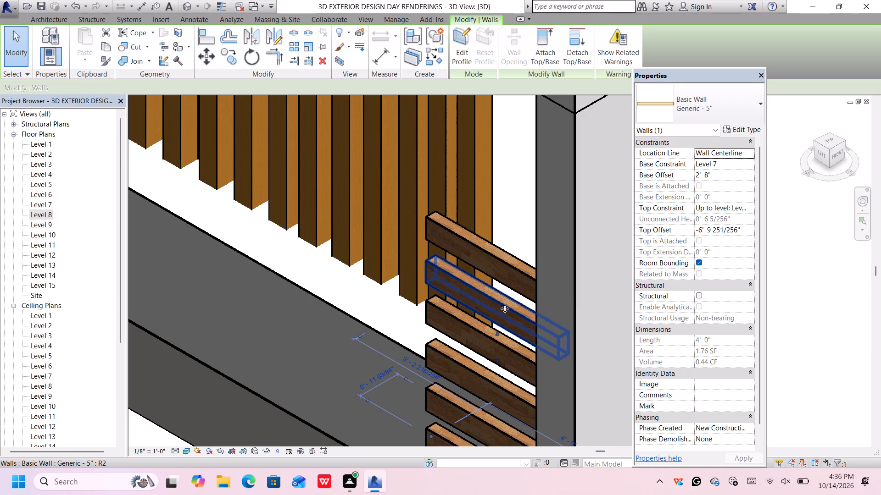
scroll(502, 323, "down", 9)
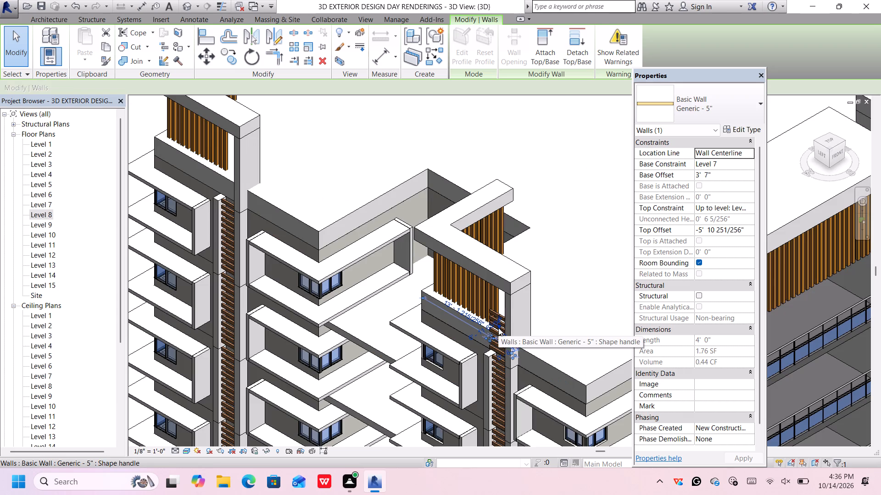
scroll(502, 322, "up", 6)
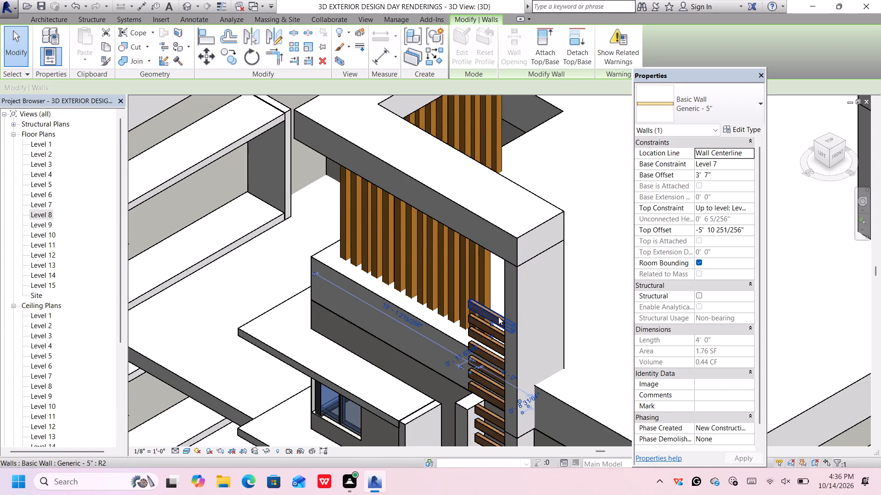
left_click(498, 317)
key("Delete")
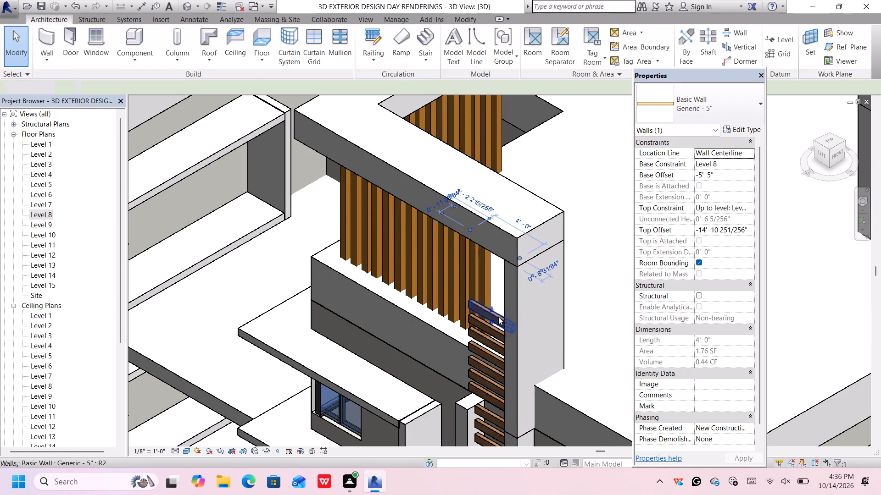
Delete one of the overlapping walls forming the seventh slat down the column, just above the white-topped wall block.
scroll(483, 376, "up", 6)
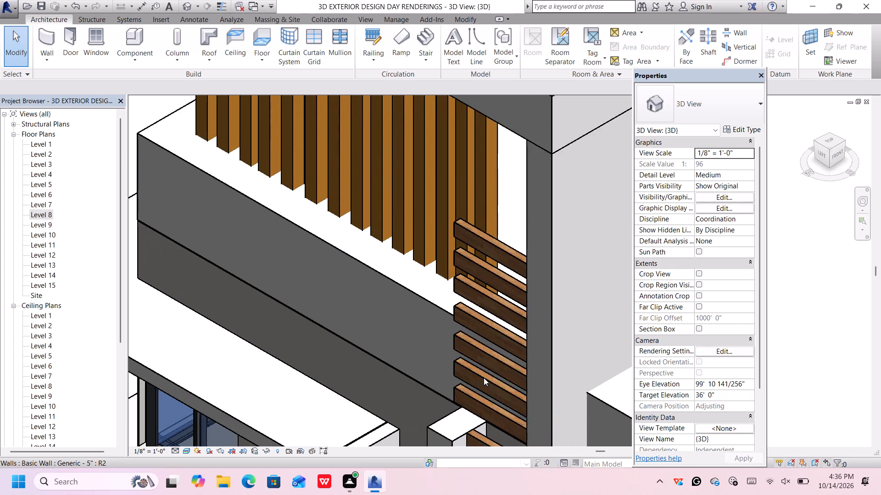
left_click(478, 401)
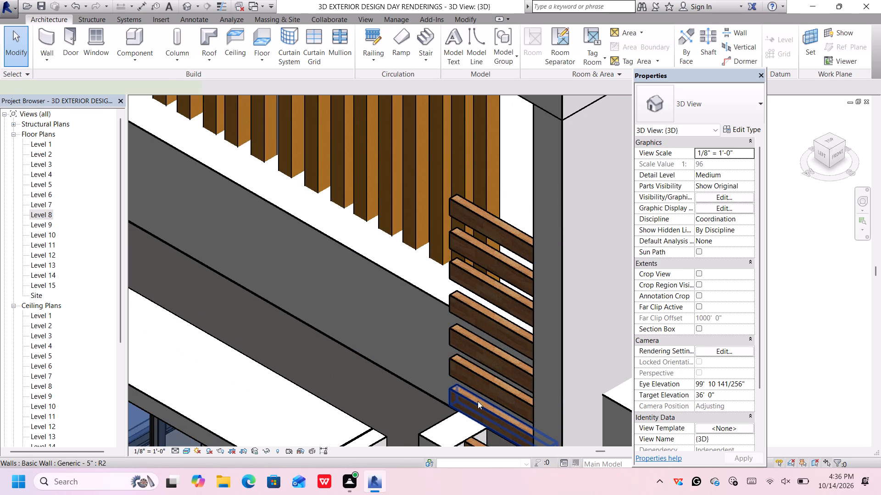
key("Delete")
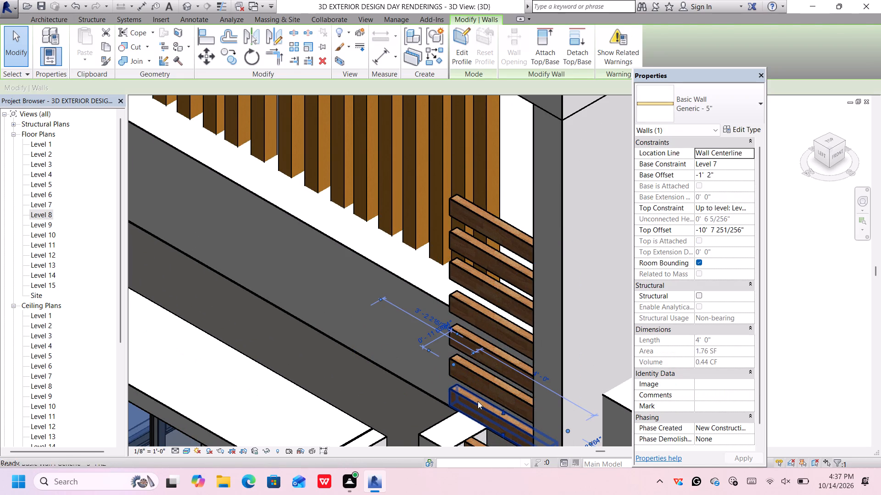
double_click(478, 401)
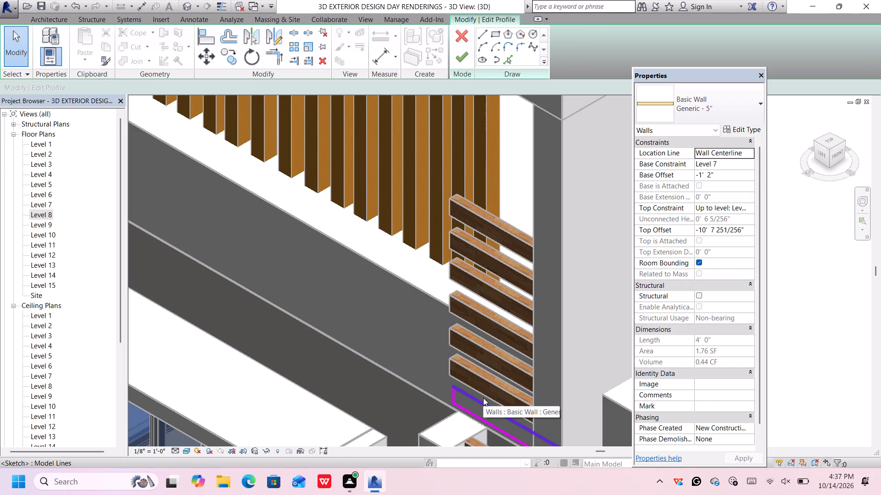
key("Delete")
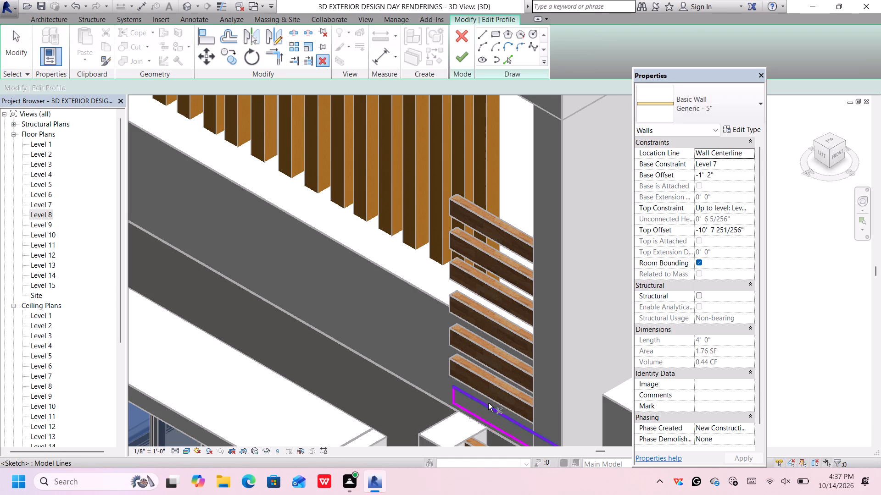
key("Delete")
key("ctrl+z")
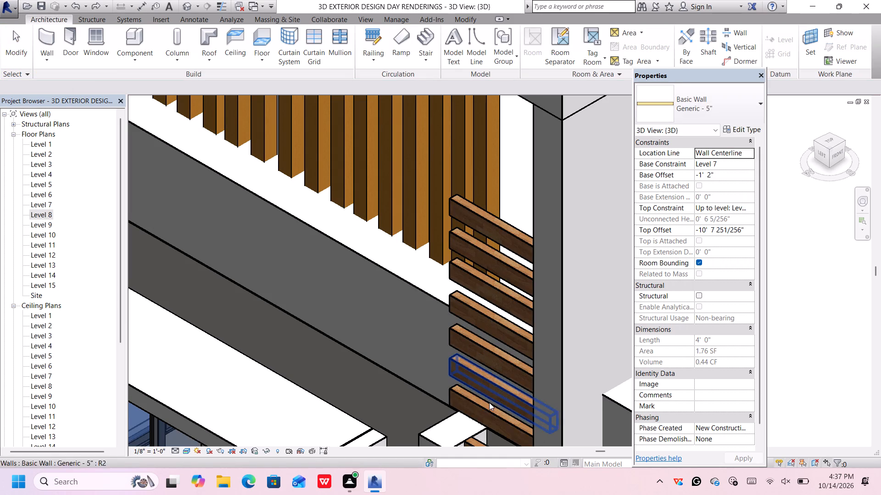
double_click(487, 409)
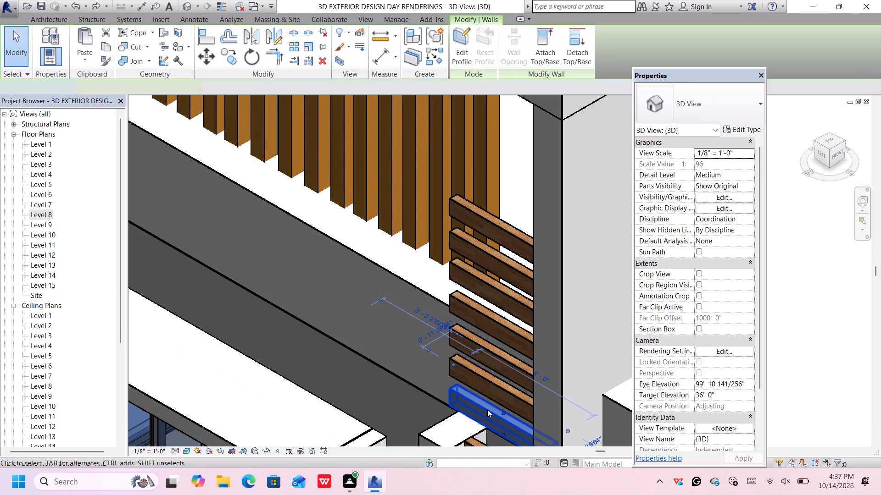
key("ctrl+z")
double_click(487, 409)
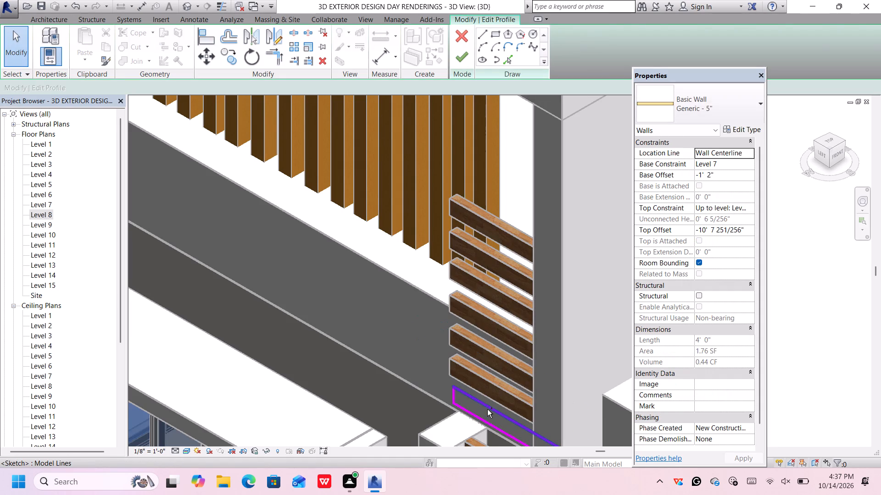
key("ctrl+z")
Delete the other overlapping wall of that seventh slat, undoing and redoing the deletion once.
left_click(487, 409)
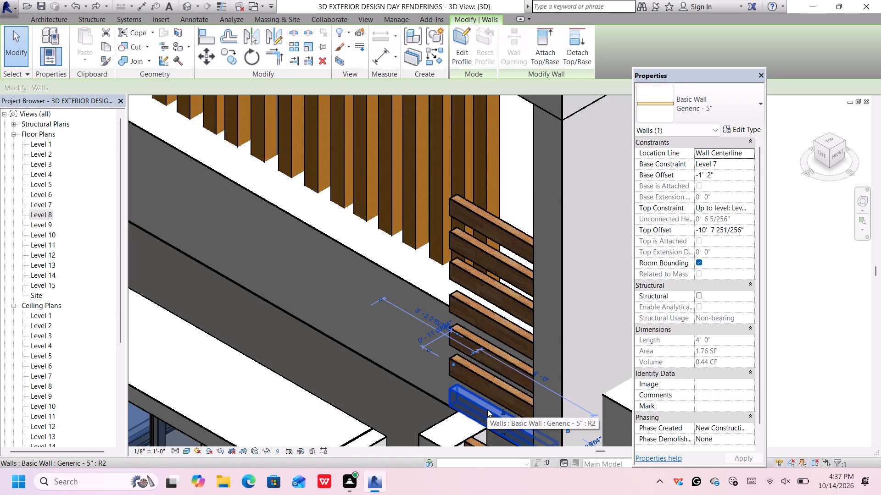
key("Delete")
left_click(496, 393)
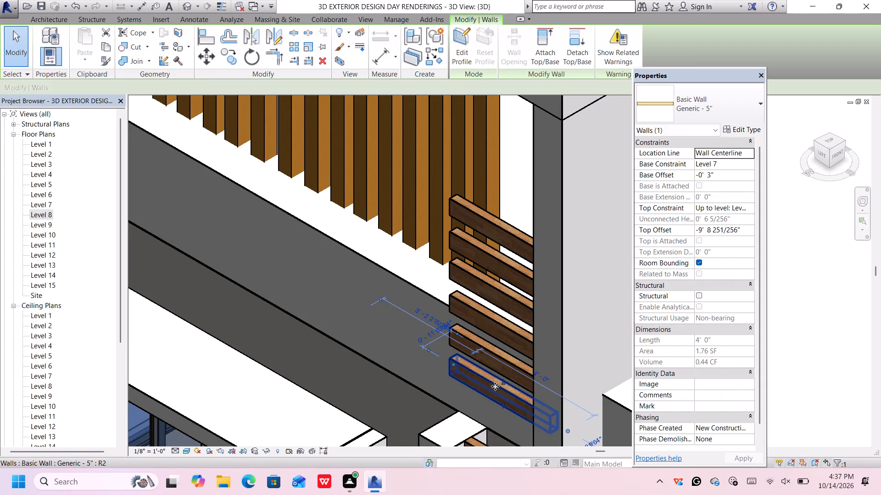
key("ctrl+z")
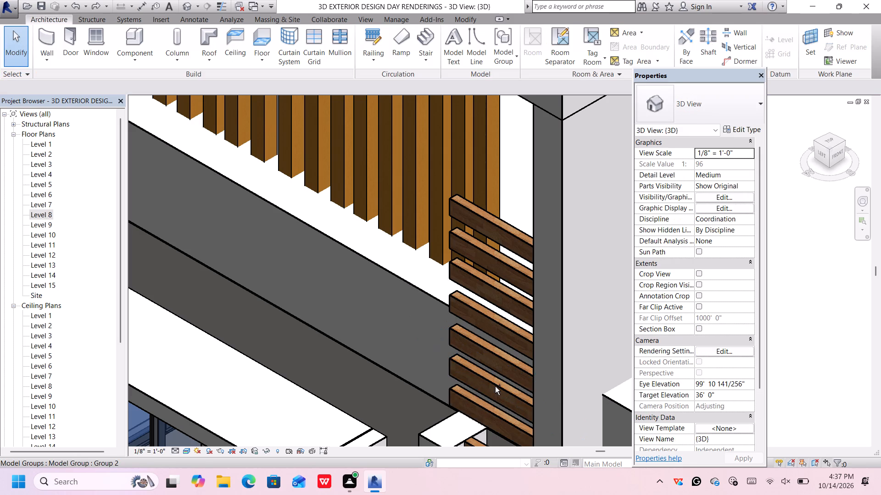
key("ctrl+y")
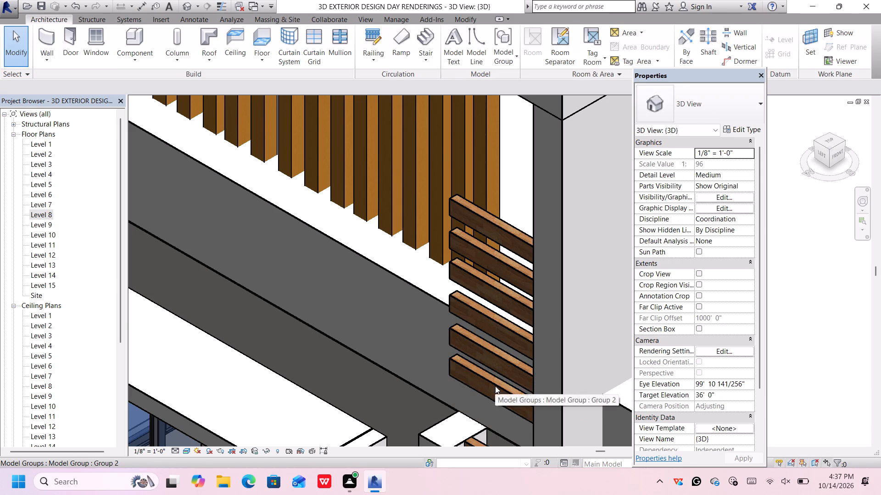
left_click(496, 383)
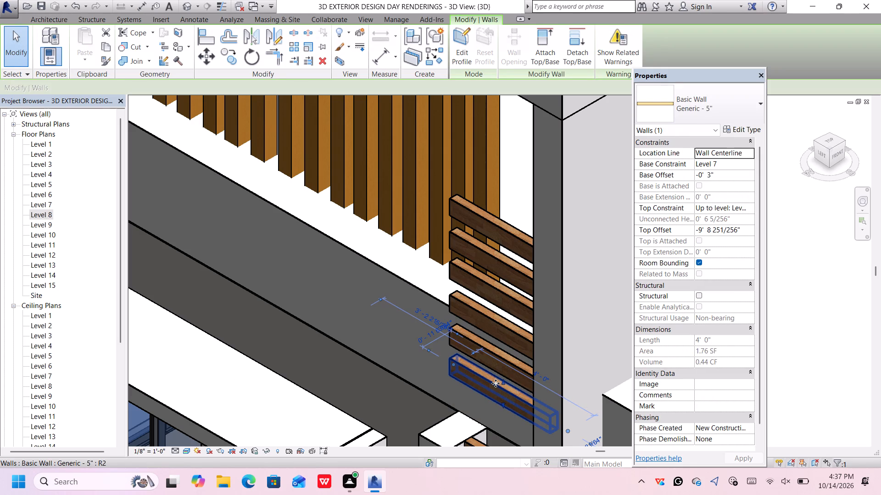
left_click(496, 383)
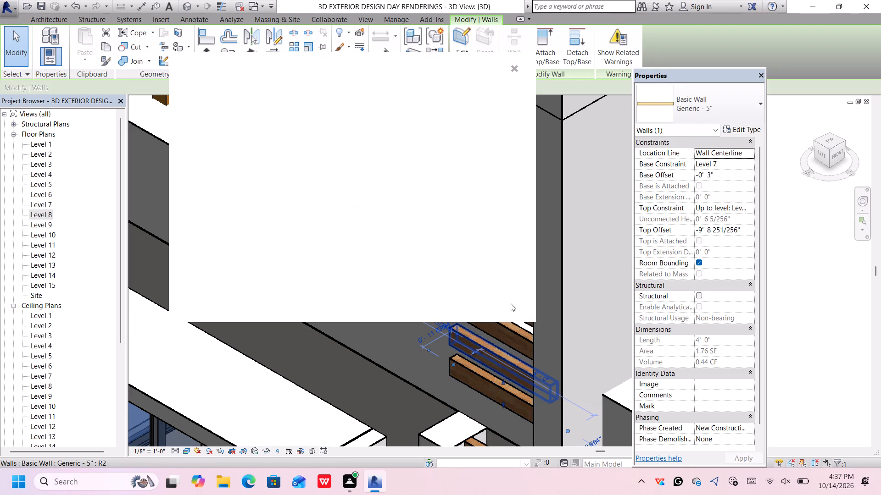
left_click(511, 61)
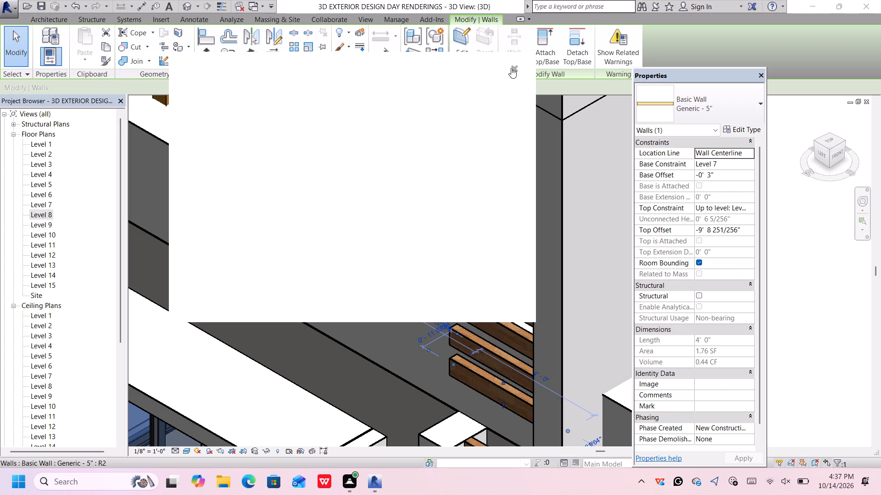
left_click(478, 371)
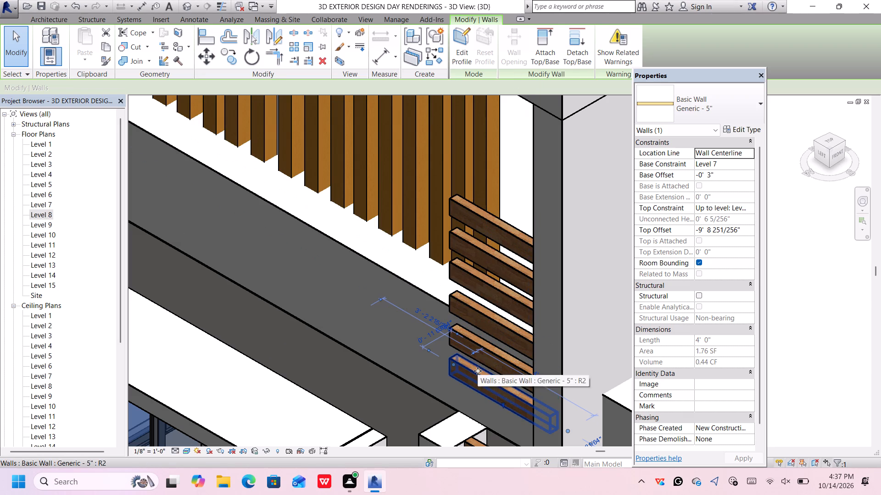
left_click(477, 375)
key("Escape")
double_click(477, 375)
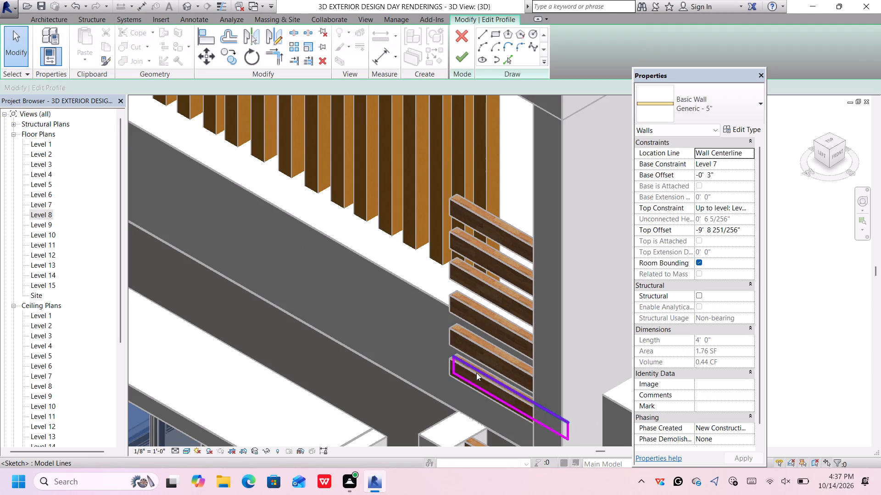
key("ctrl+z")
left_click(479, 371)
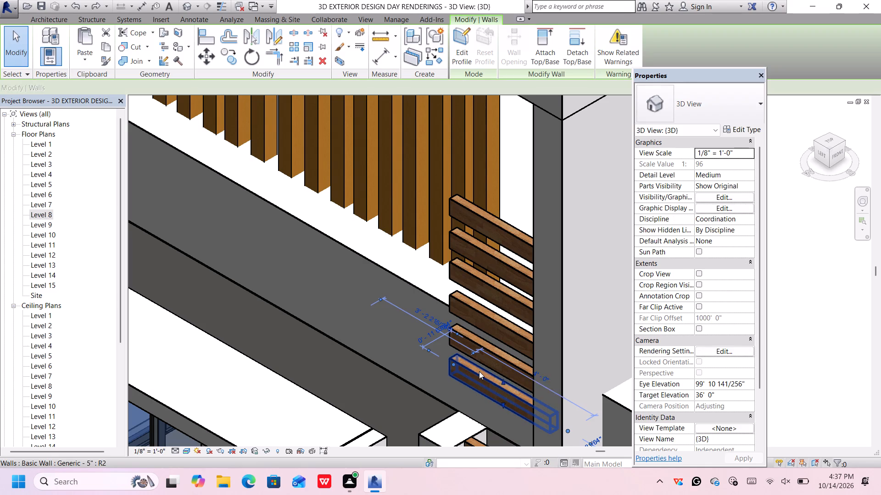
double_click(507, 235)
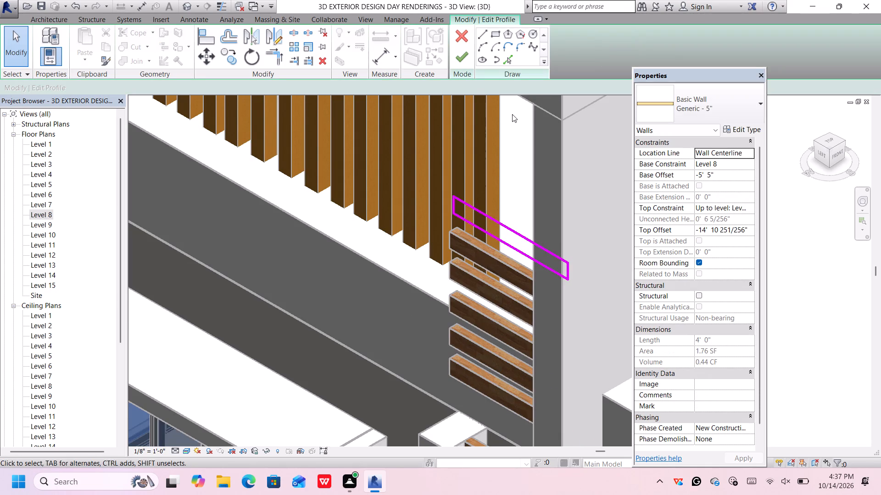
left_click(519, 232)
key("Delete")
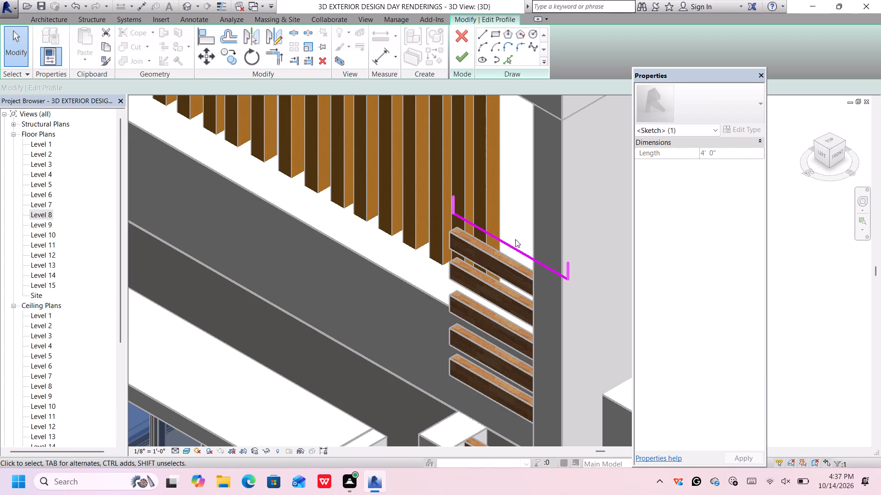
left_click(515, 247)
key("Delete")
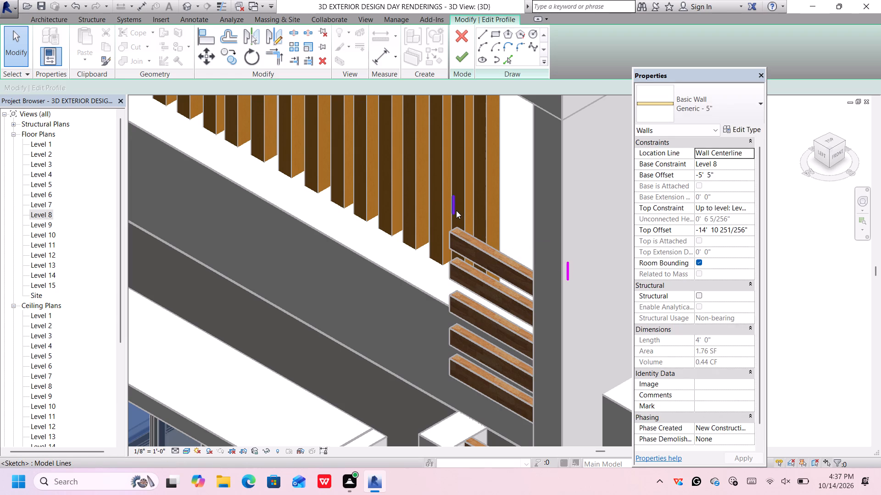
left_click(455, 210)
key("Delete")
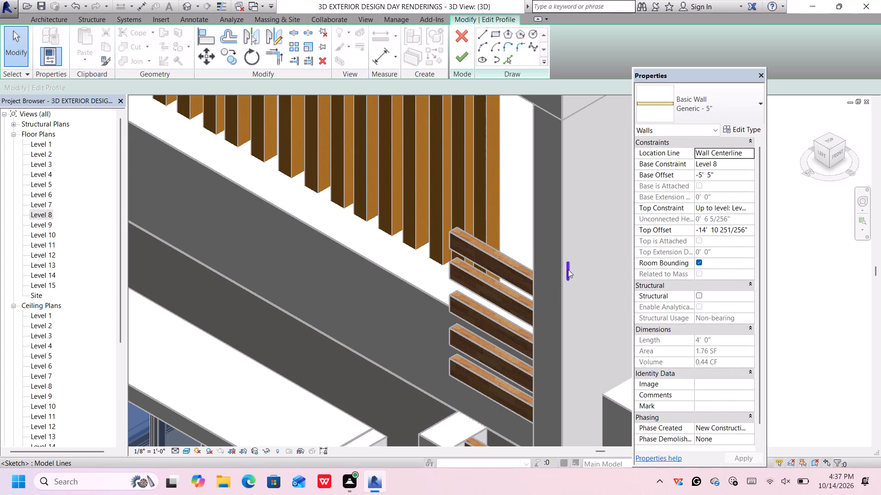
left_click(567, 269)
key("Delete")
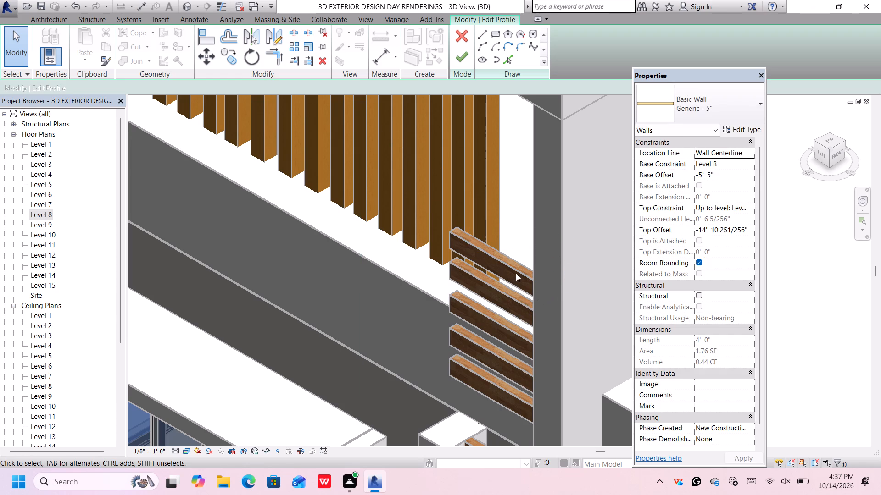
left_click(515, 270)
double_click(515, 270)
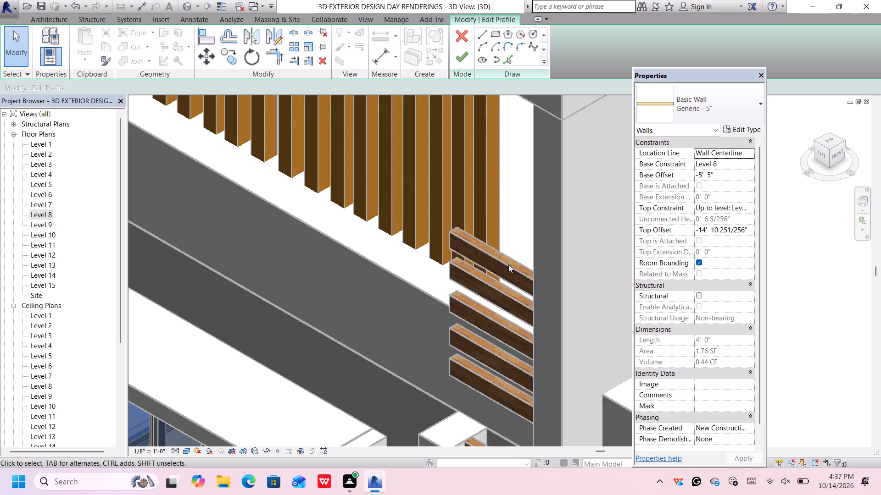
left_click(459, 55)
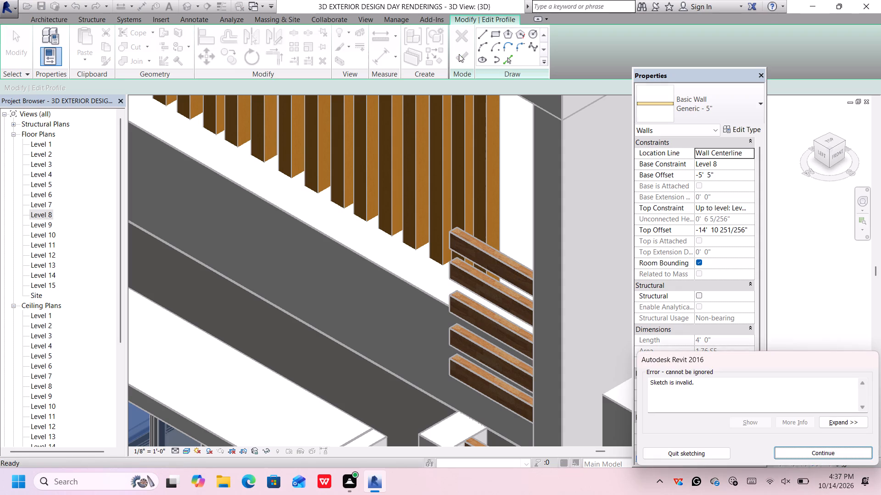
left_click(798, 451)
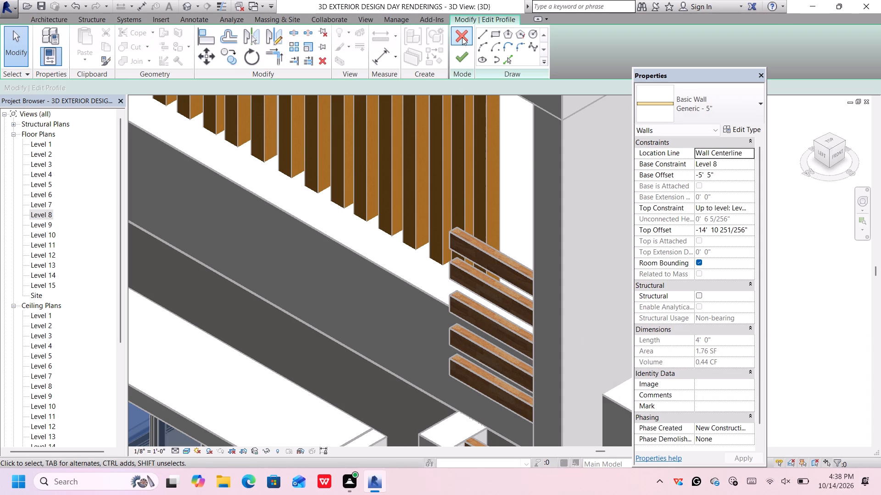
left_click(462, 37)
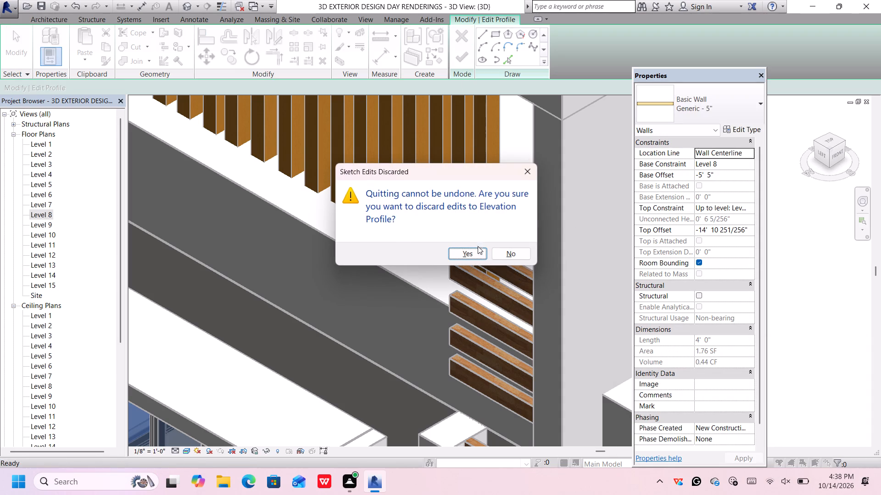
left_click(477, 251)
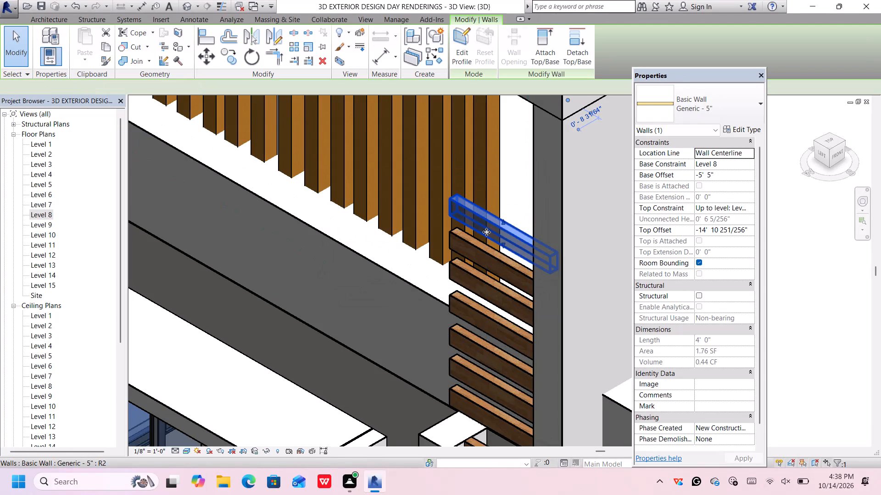
Delete the selected Generic - 5" wall forming the topmost remaining horizontal slat of the column.
key("Delete")
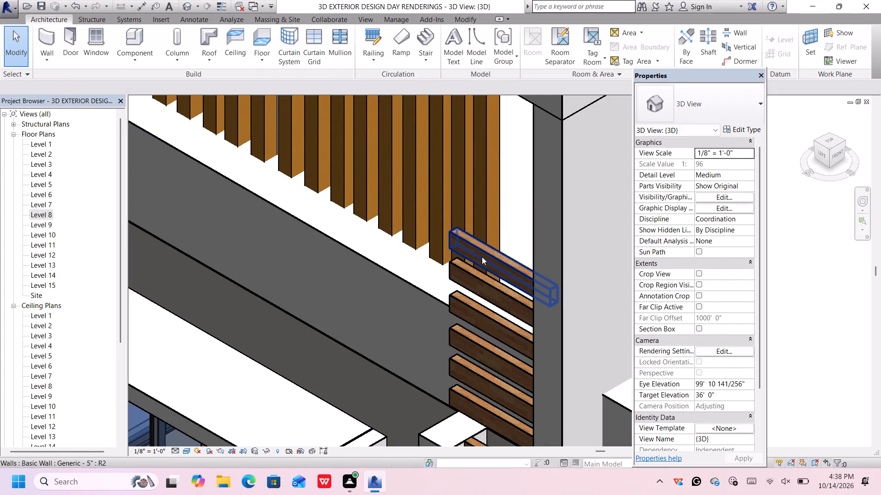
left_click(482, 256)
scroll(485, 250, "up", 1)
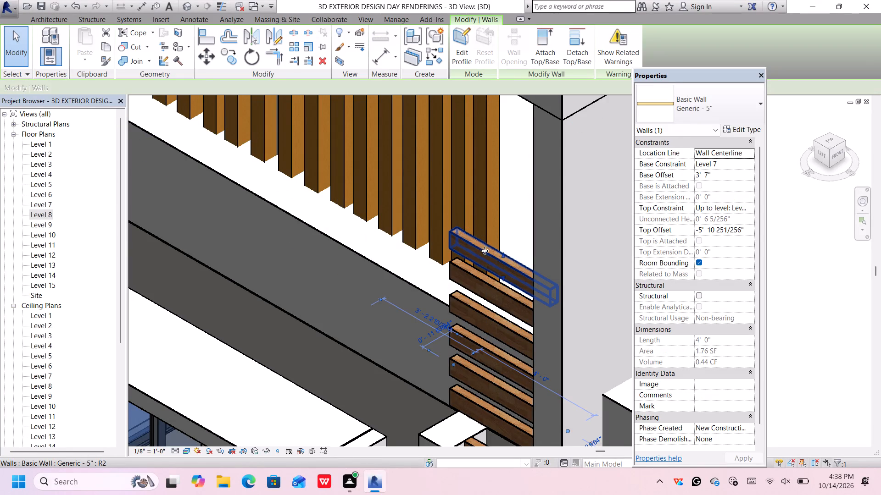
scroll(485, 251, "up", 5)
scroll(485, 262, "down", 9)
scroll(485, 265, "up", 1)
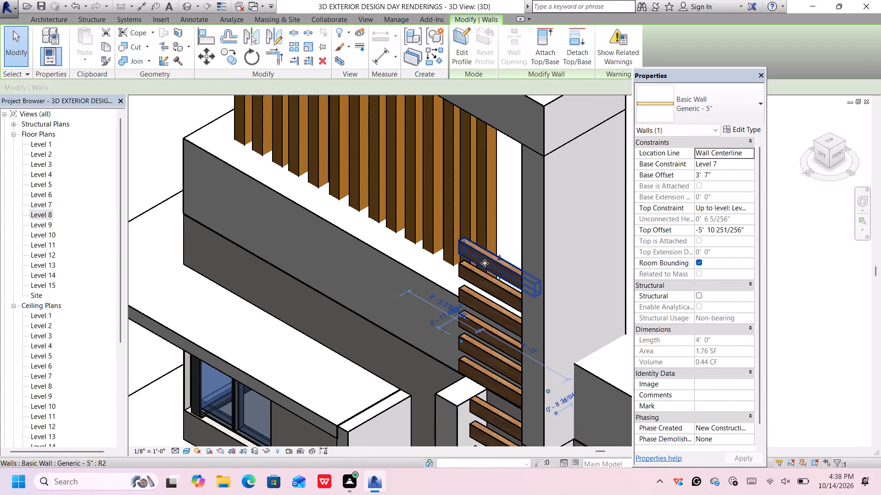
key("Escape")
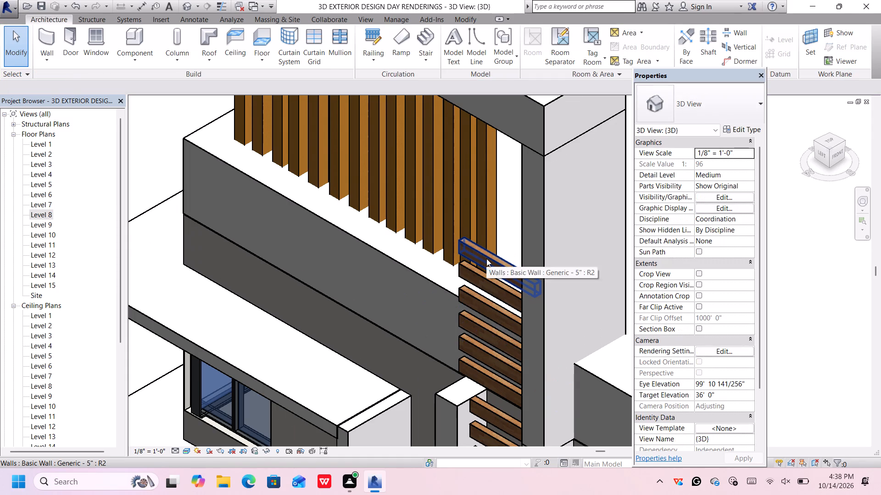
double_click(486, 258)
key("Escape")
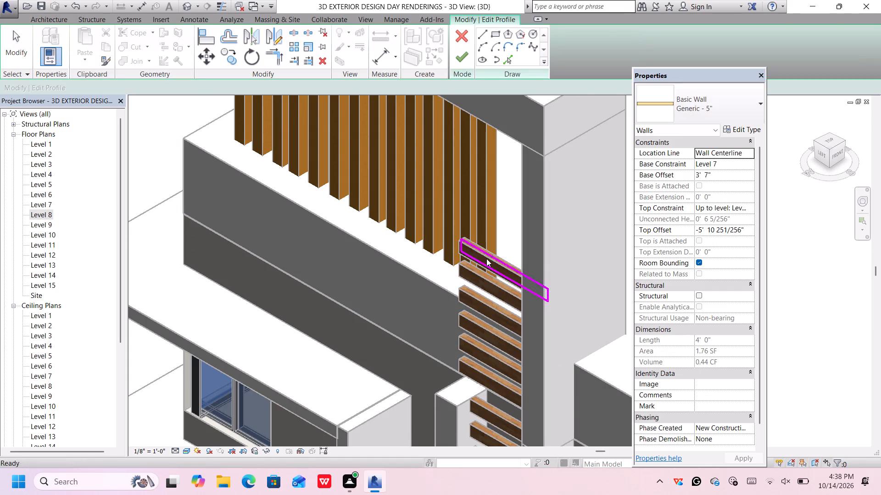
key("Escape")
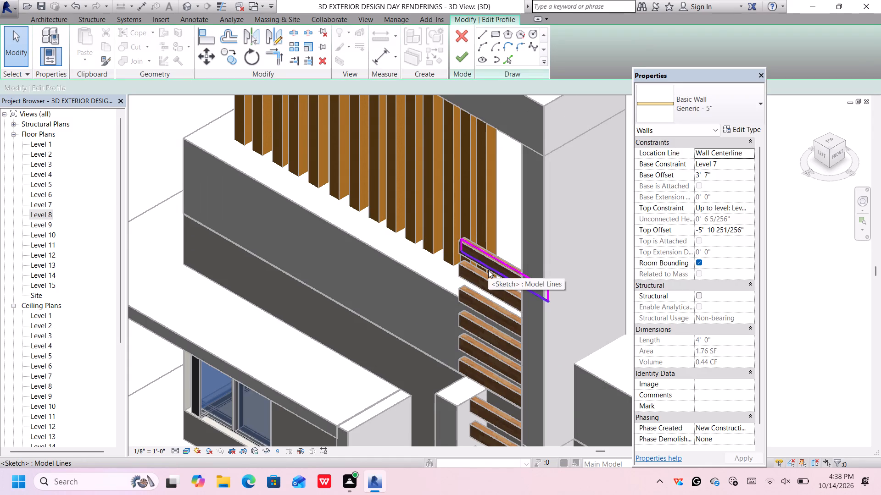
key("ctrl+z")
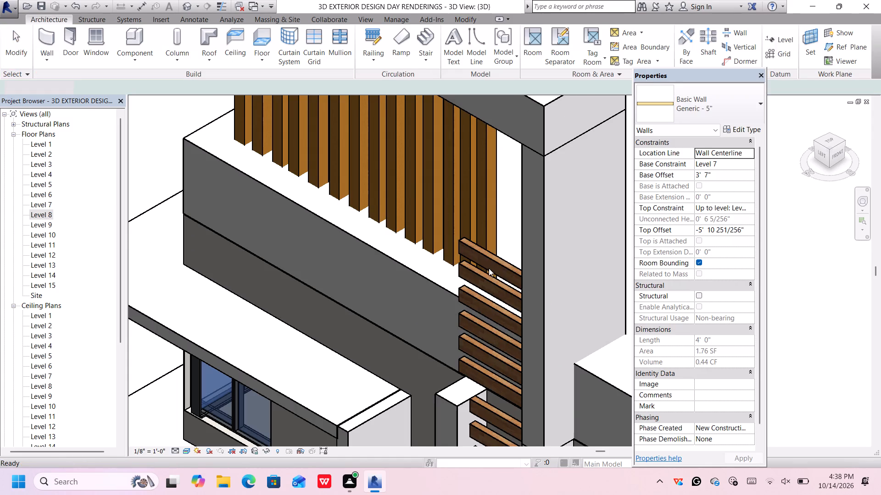
Delete the two uppermost remaining horizontal slats in front of the vertical wood fins, along with their overlapping duplicates.
left_click(493, 263)
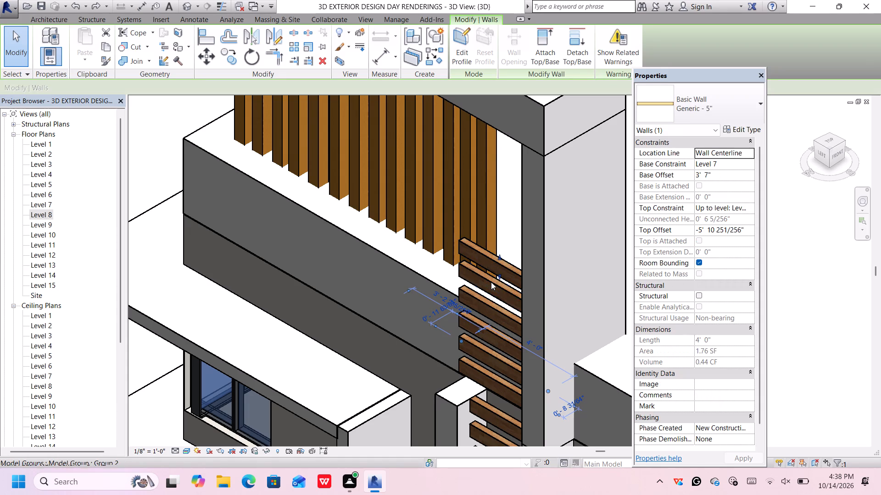
left_click(491, 282)
left_click(490, 292)
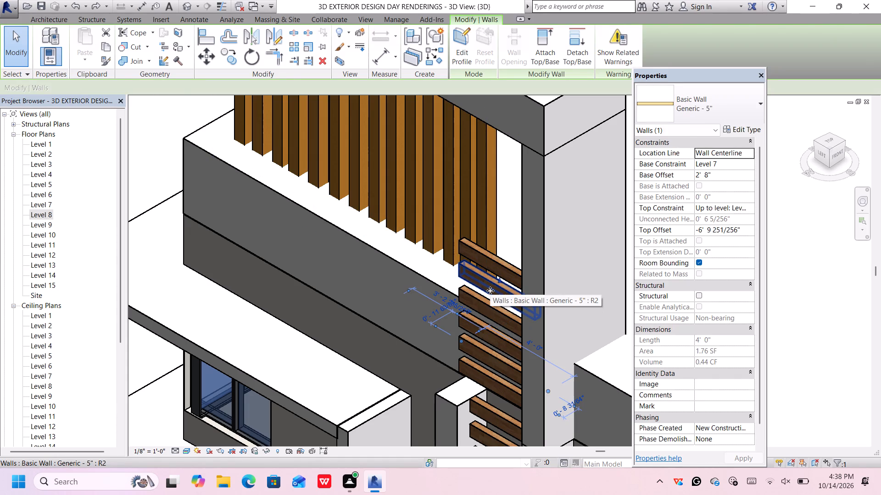
key("Delete")
left_click(494, 287)
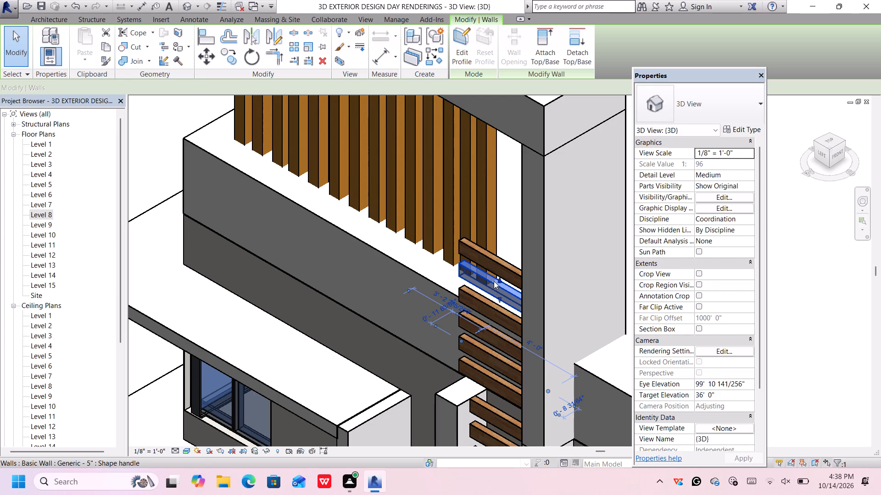
key("Delete")
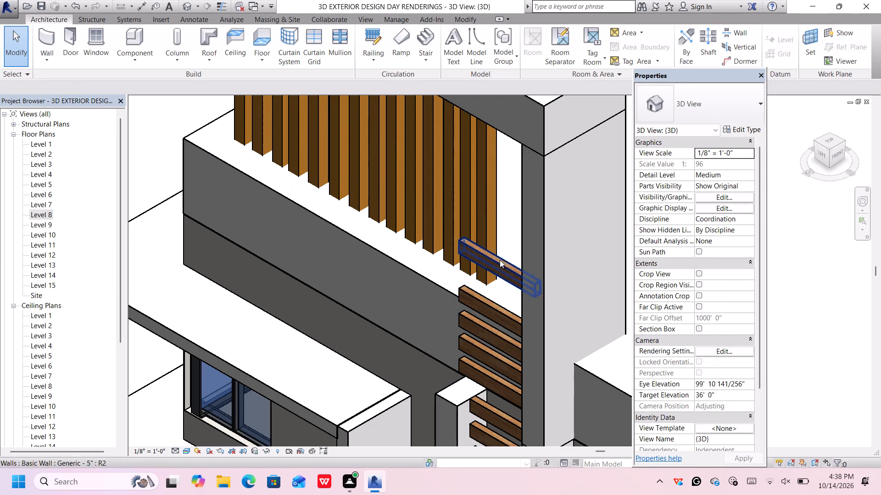
left_click(498, 266)
left_click(498, 266)
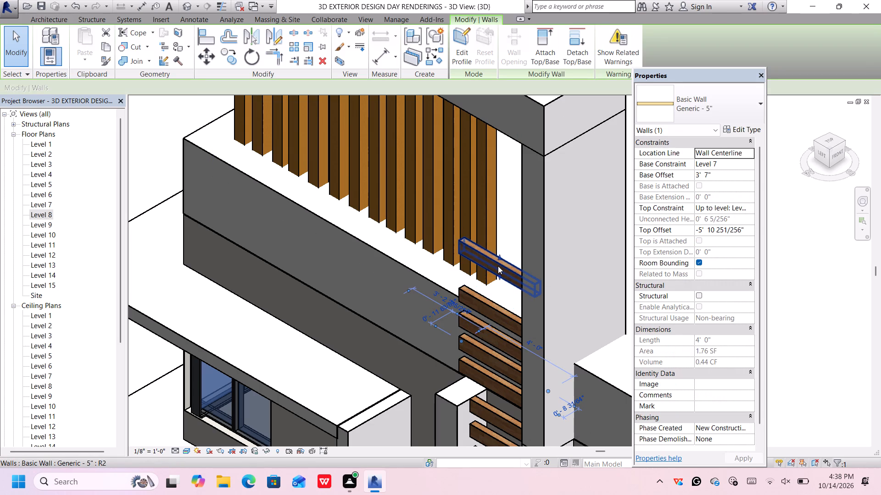
key("Delete")
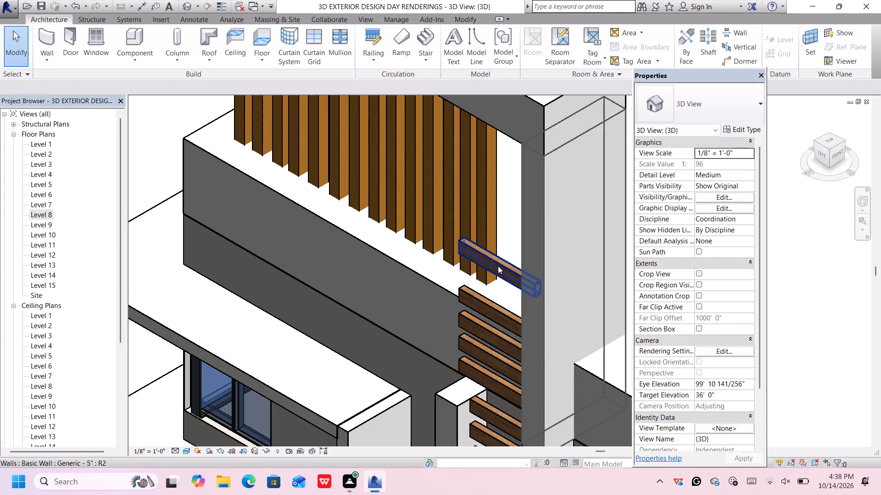
left_click(498, 266)
key("Delete")
Delete the next two horizontal slats down the column with their overlapping duplicates, dismissing the notification card.
left_click(497, 314)
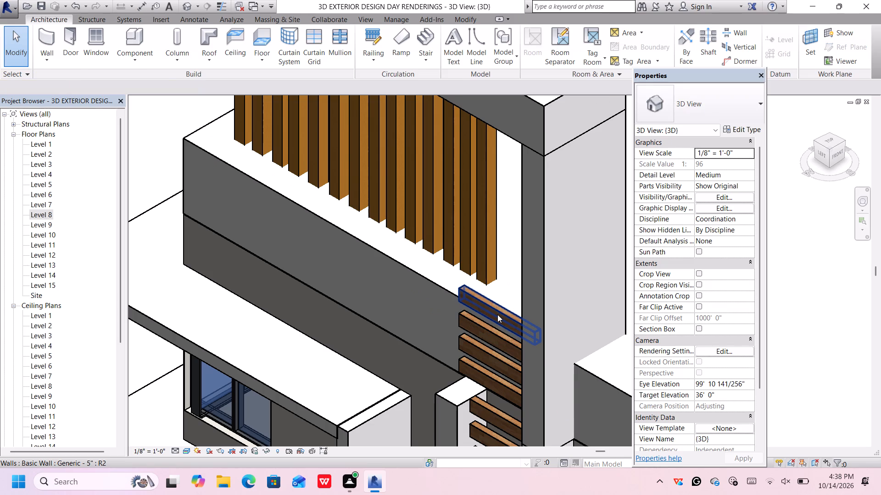
left_click(497, 314)
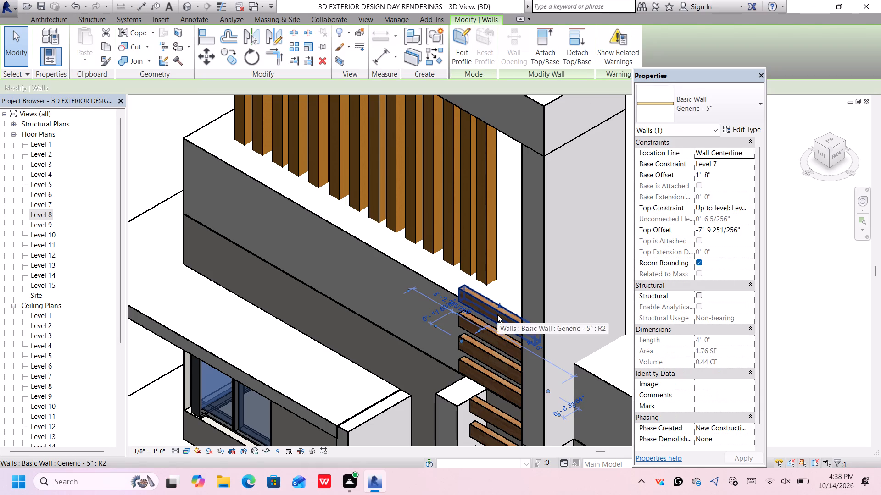
key("Delete")
left_click(497, 313)
key("Delete")
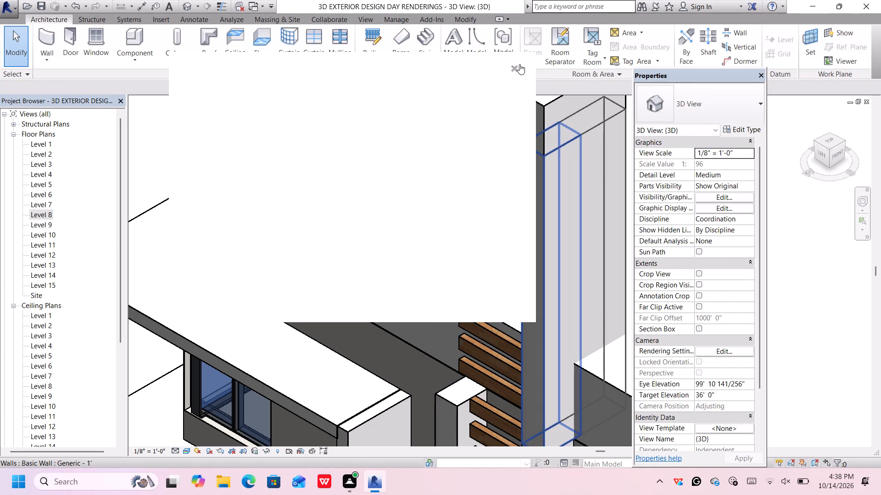
left_click(515, 66)
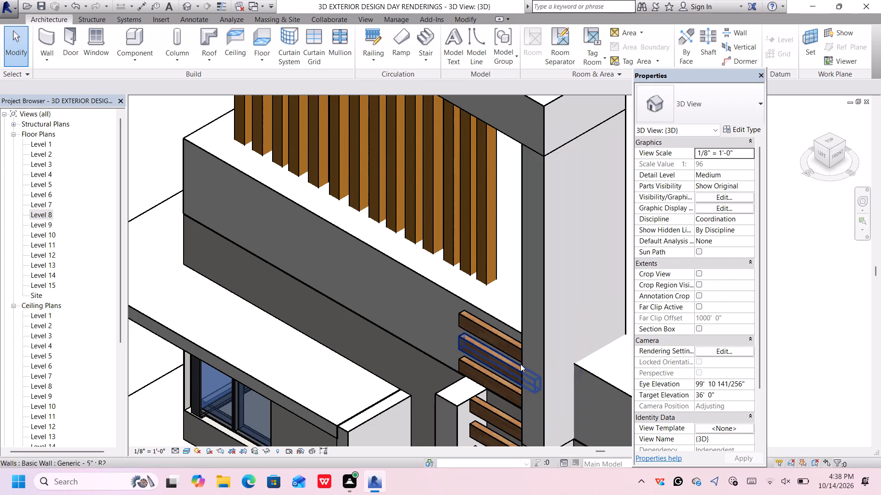
left_click(505, 344)
key("Delete")
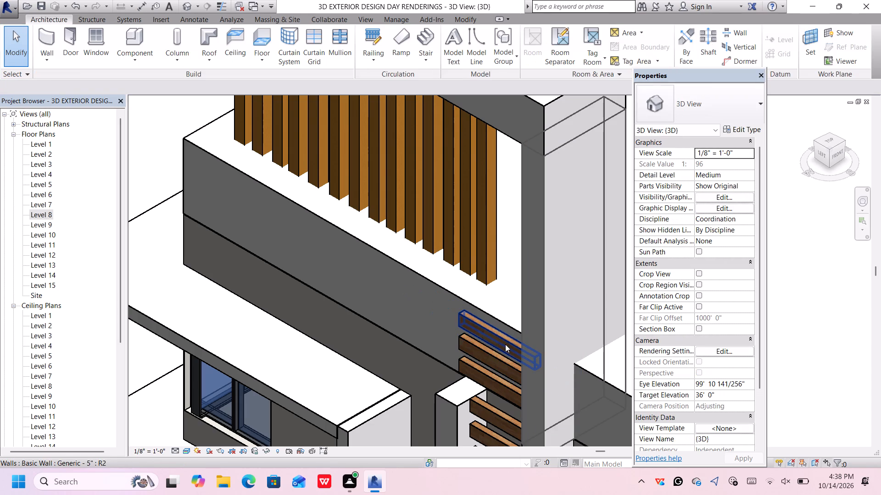
left_click(505, 344)
key("Delete")
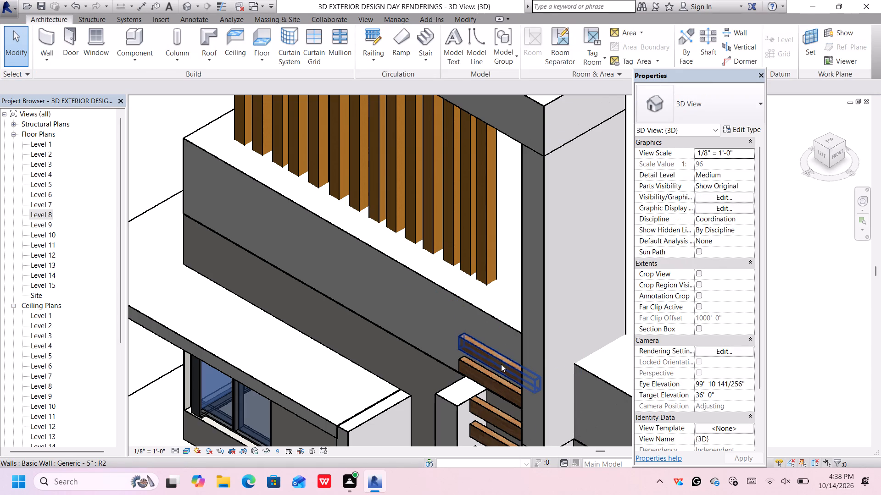
Delete the last two slats above the white-topped wall block, including the overlapping duplicate of the upper one.
left_click(502, 362)
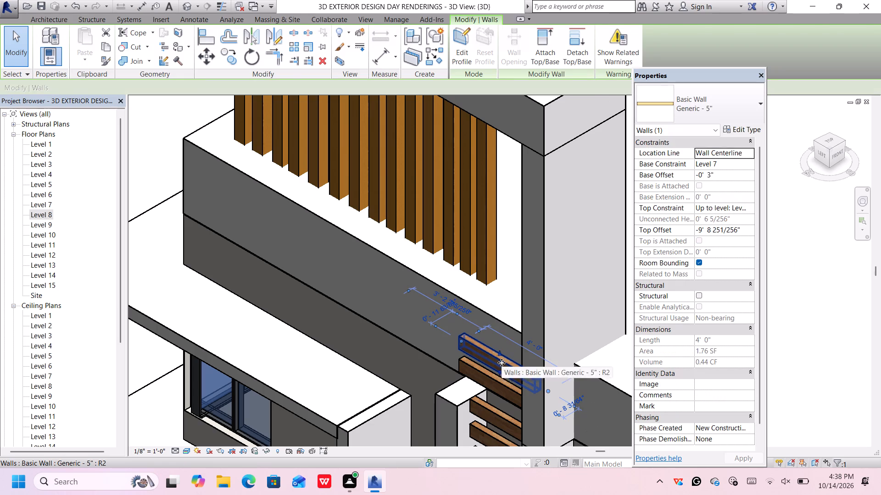
key("Delete")
left_click(502, 362)
key("Delete")
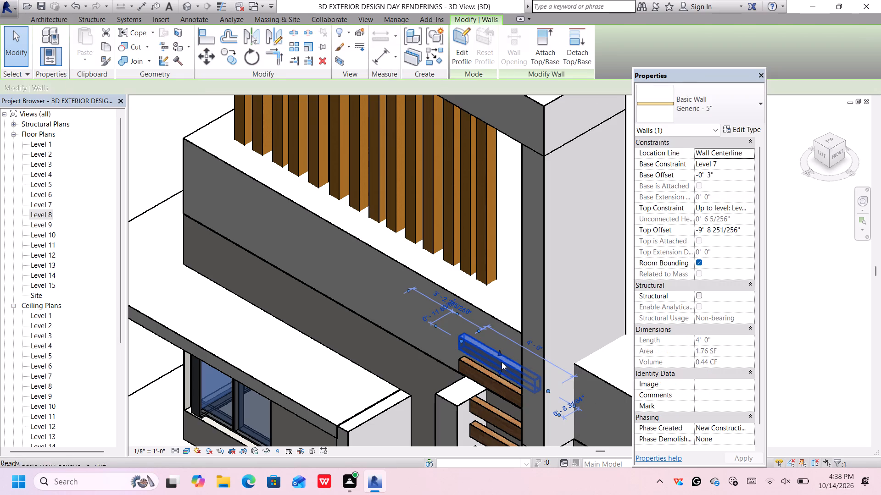
left_click(497, 378)
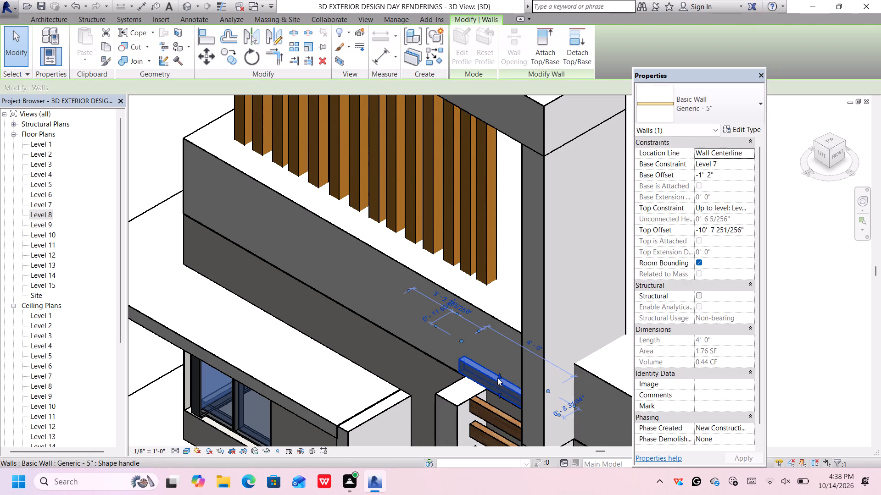
key("Delete")
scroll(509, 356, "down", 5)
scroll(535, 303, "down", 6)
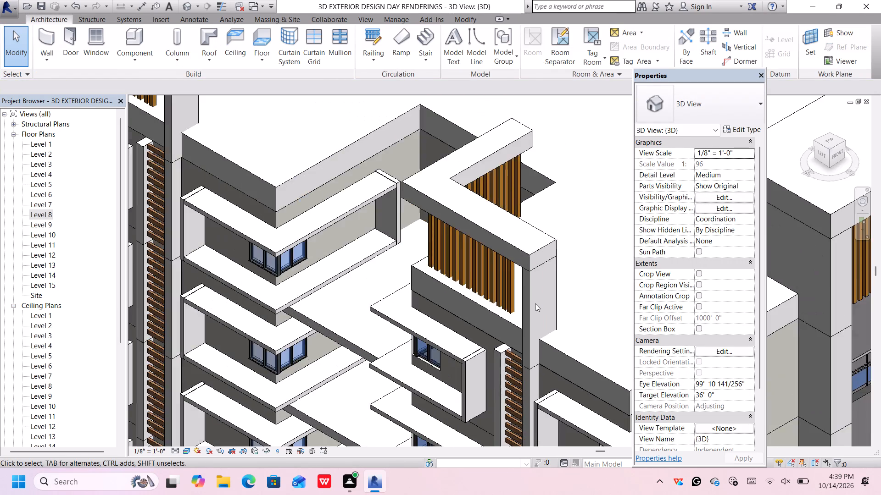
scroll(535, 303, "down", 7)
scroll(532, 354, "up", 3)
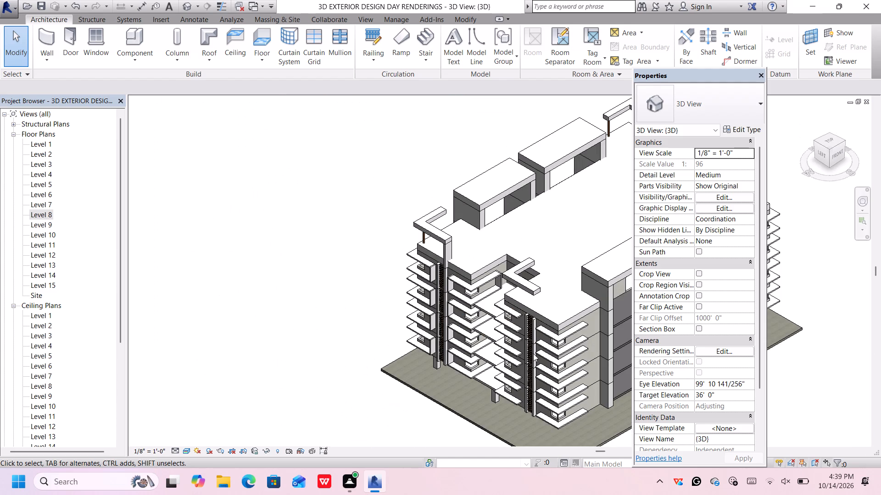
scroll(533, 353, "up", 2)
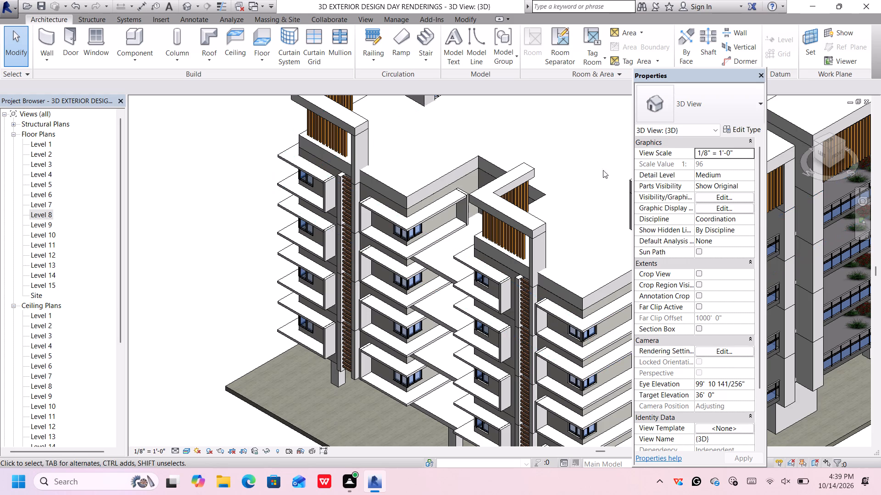
Close the Properties palette and orient the 3D view to the building's front elevation.
left_click(762, 72)
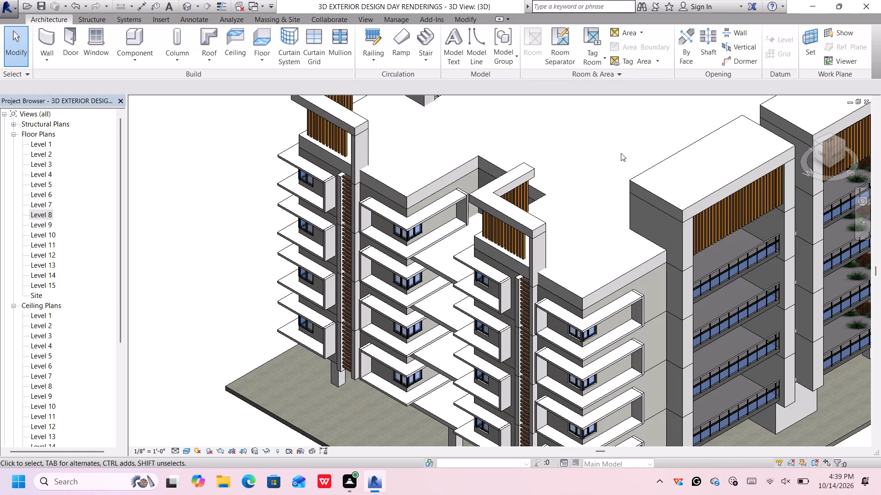
scroll(636, 279, "down", 3)
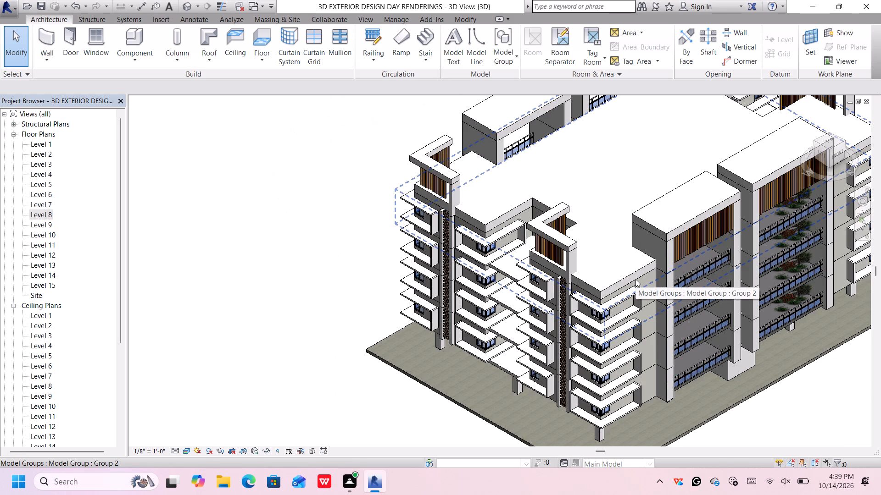
scroll(610, 338, "up", 3)
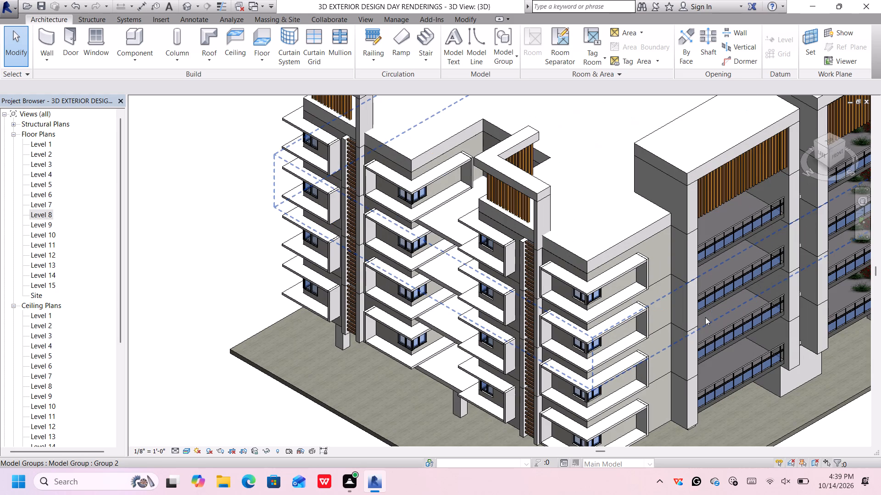
scroll(629, 267, "down", 4)
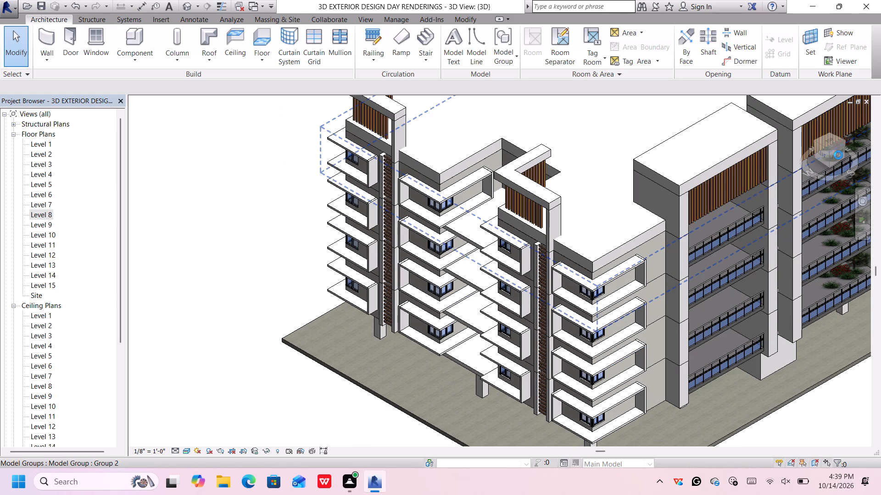
left_click(838, 154)
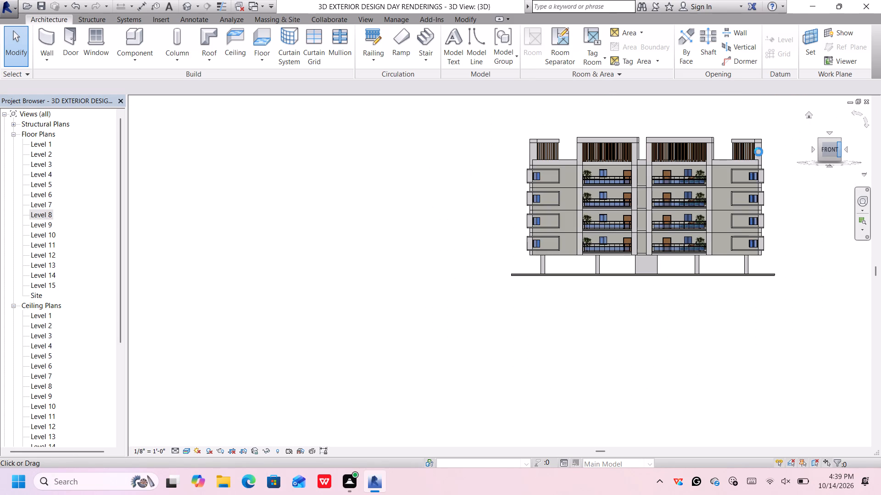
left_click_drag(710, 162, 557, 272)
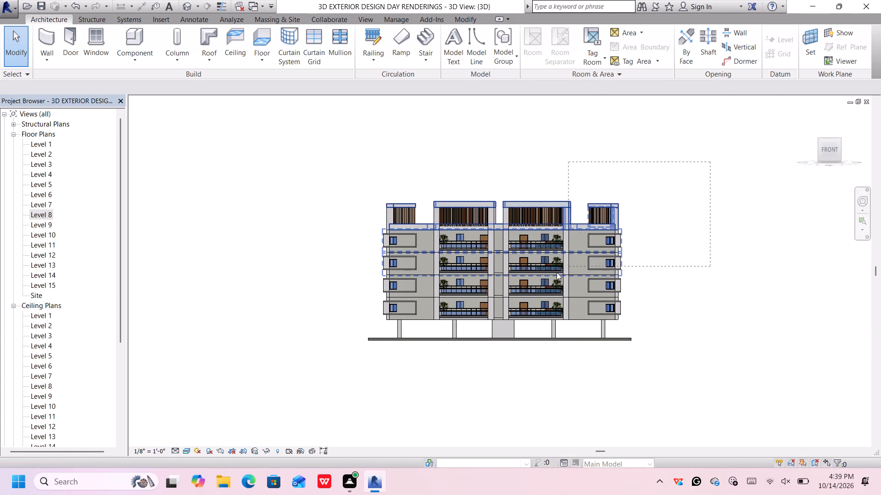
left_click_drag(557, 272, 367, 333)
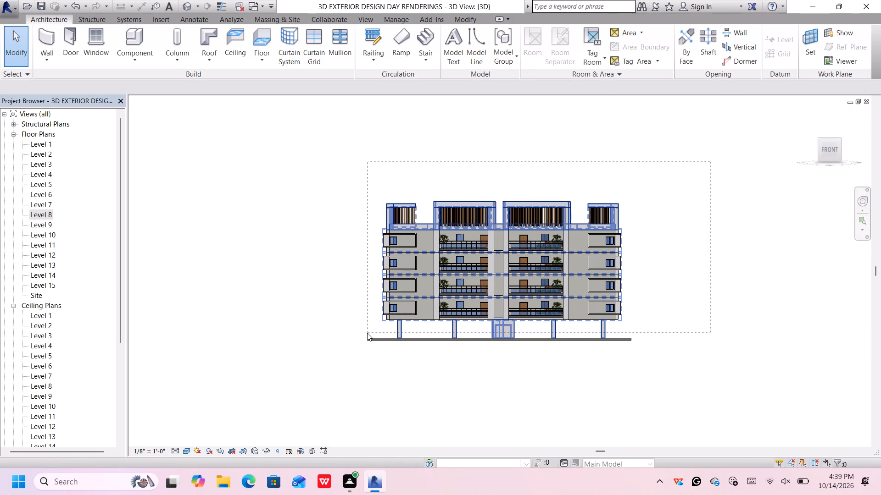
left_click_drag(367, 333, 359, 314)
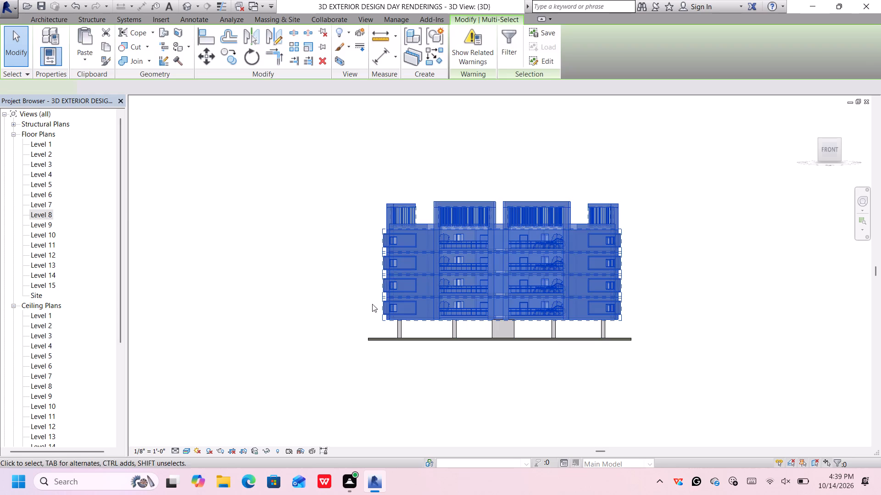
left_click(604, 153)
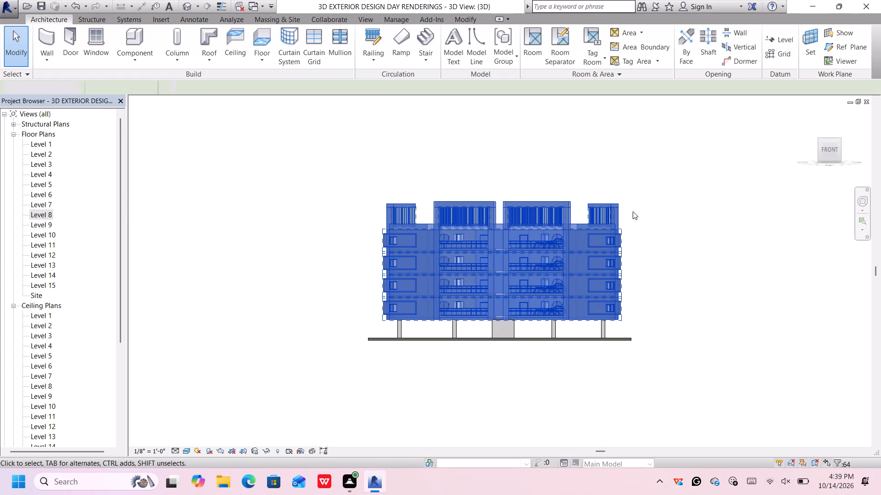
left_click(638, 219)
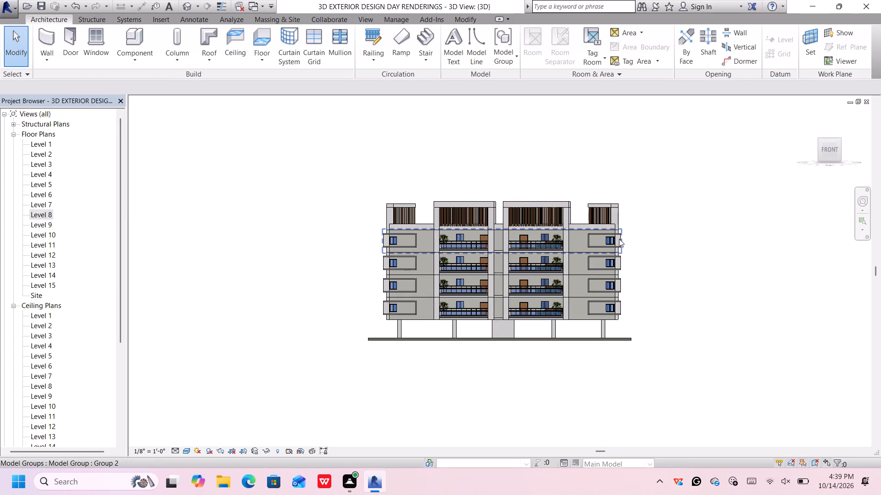
Ungroup the Group 2 model groups of all four balcony floors from the top down, dismissing the notification card, and clear the selection.
left_click(619, 238)
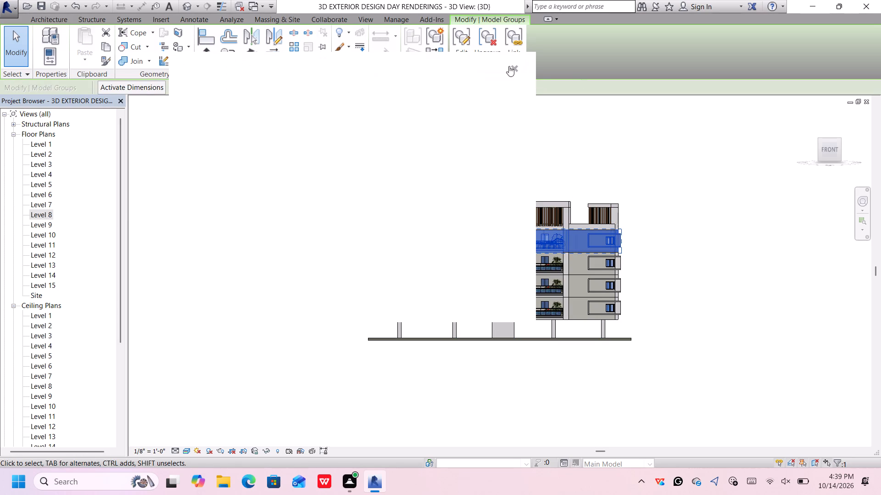
left_click(514, 66)
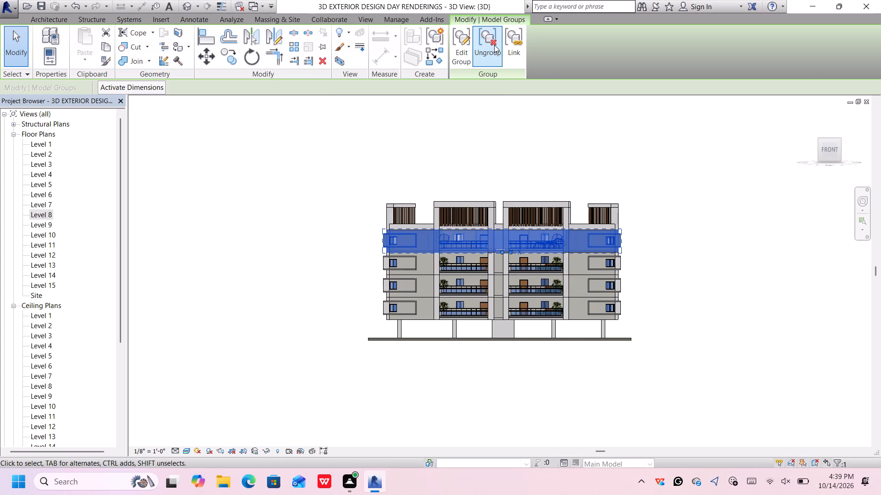
left_click(492, 44)
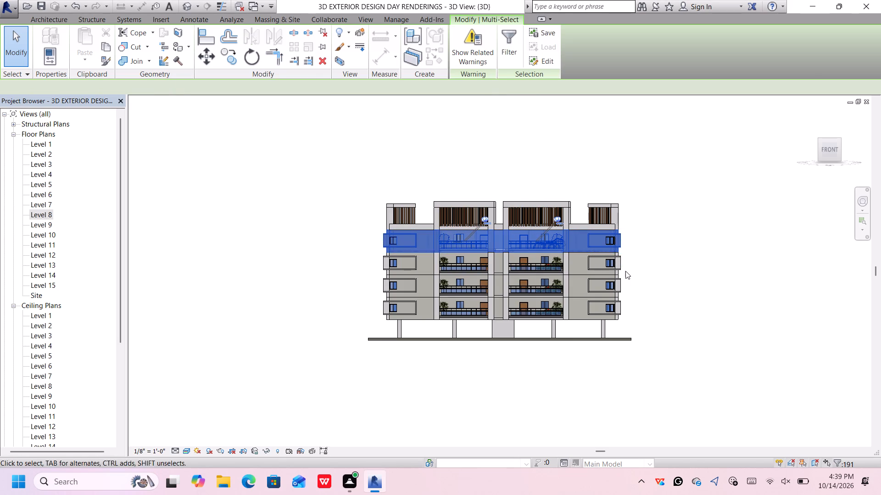
left_click(620, 267)
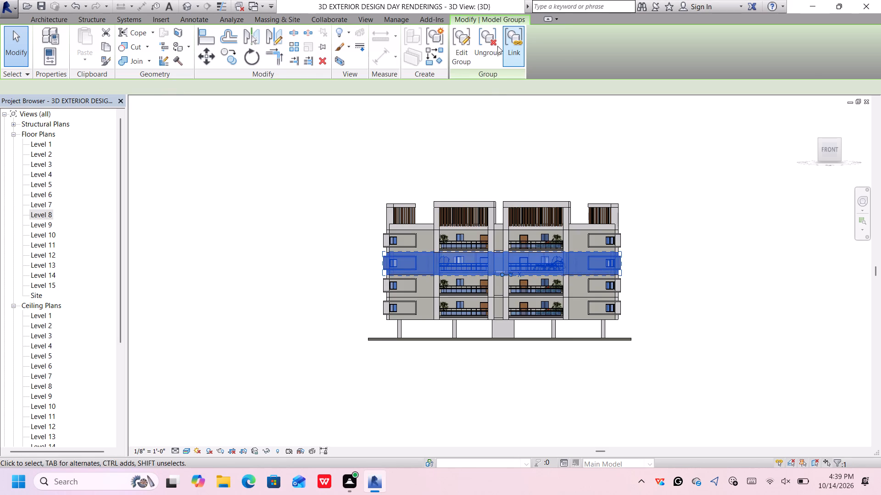
left_click(494, 42)
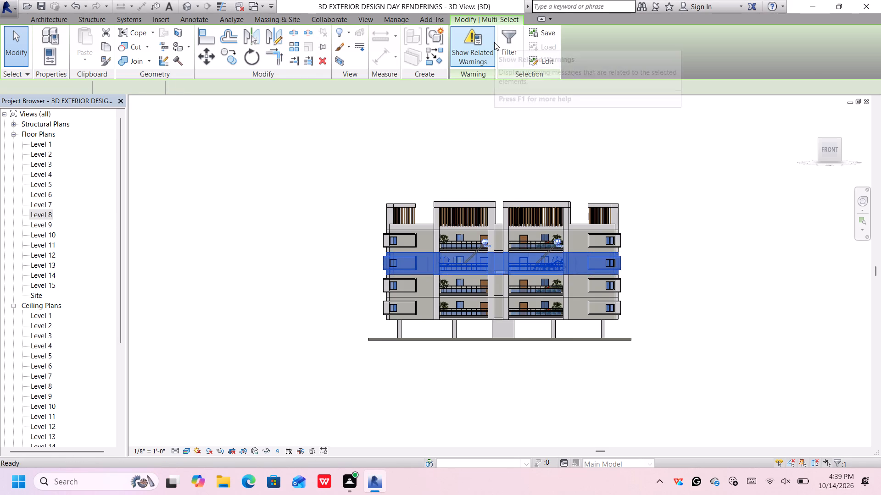
left_click(590, 285)
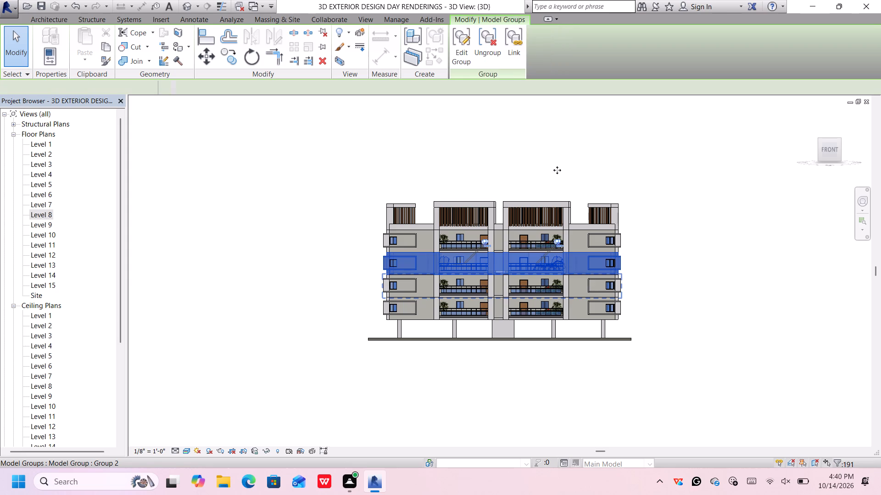
left_click(497, 51)
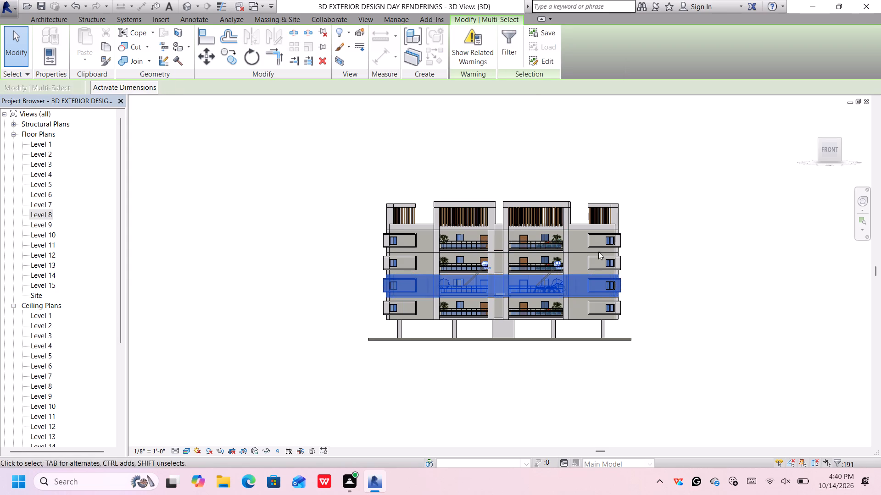
left_click(617, 311)
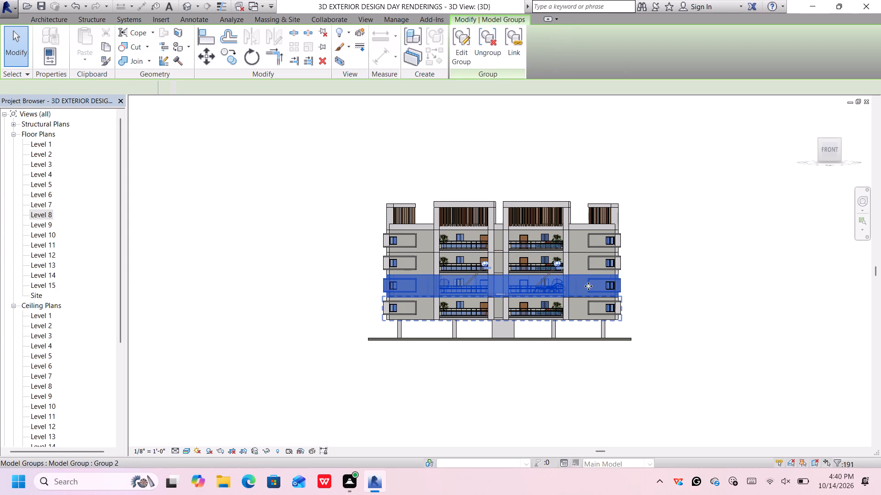
left_click(487, 48)
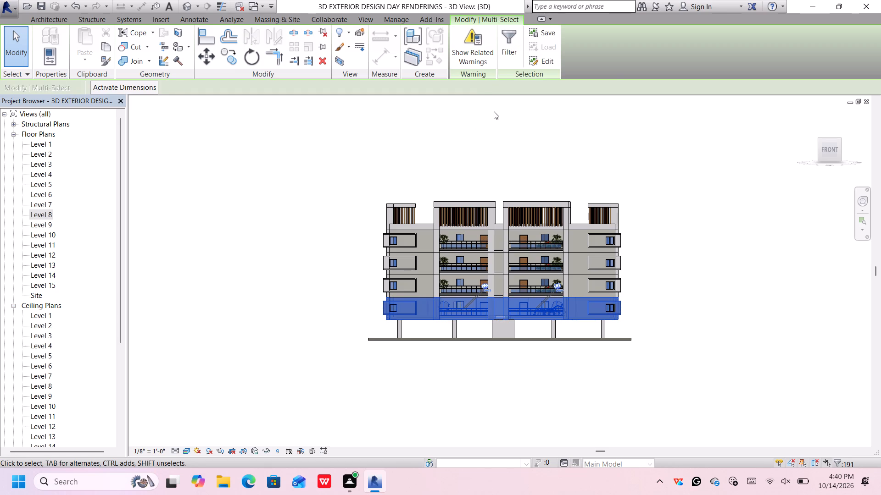
left_click(533, 155)
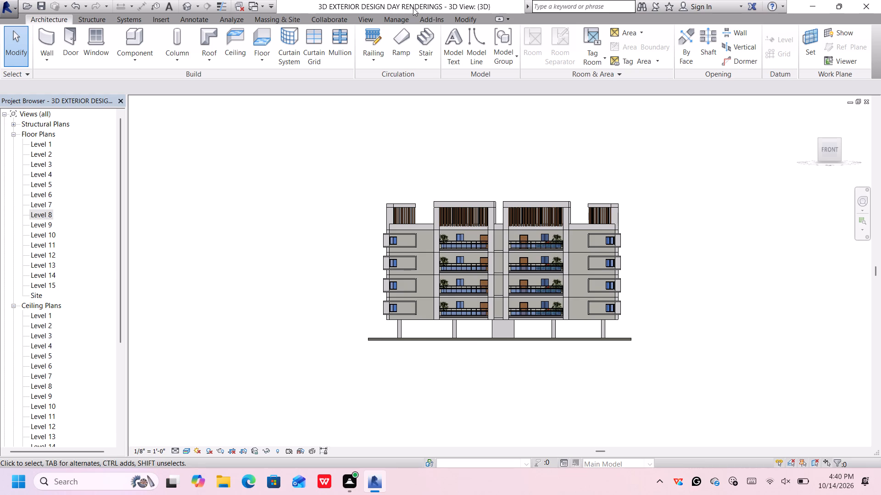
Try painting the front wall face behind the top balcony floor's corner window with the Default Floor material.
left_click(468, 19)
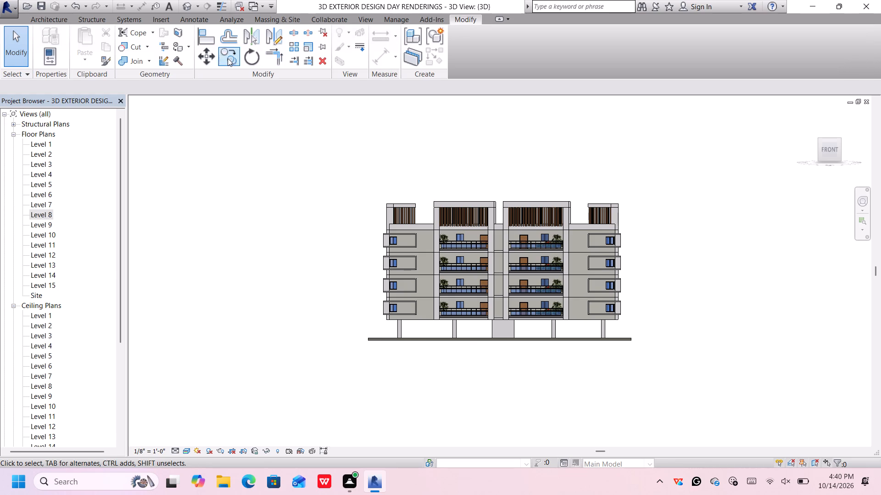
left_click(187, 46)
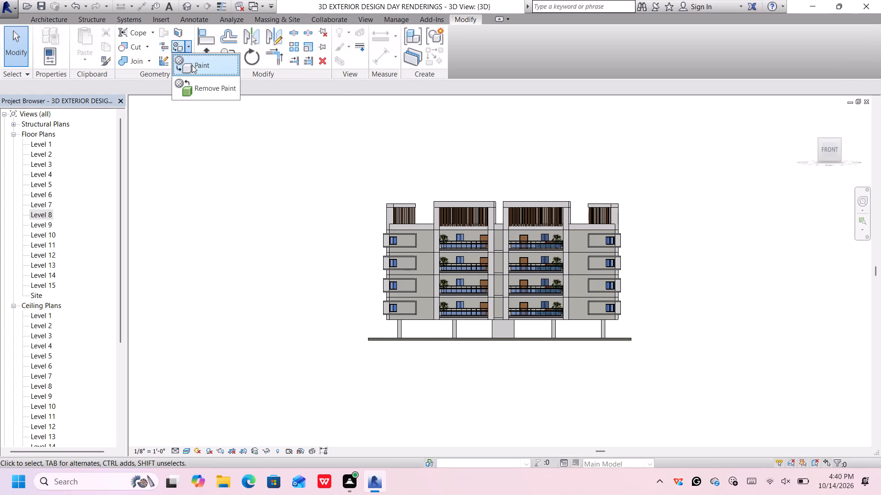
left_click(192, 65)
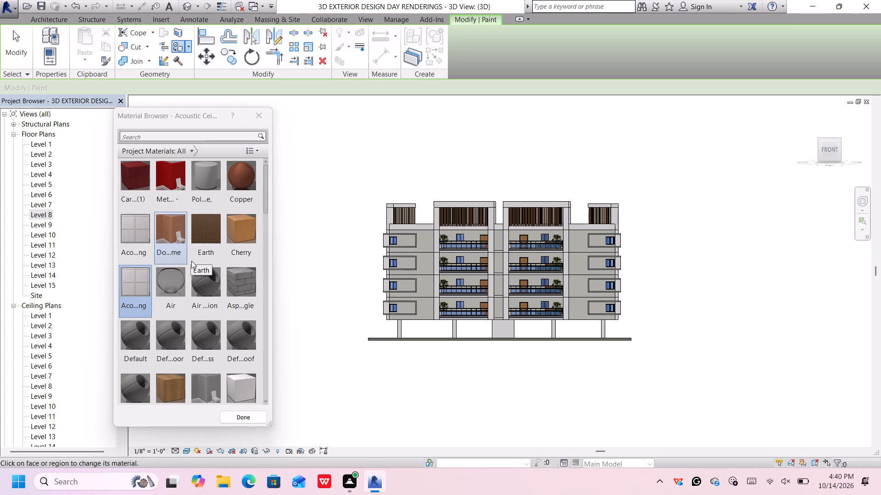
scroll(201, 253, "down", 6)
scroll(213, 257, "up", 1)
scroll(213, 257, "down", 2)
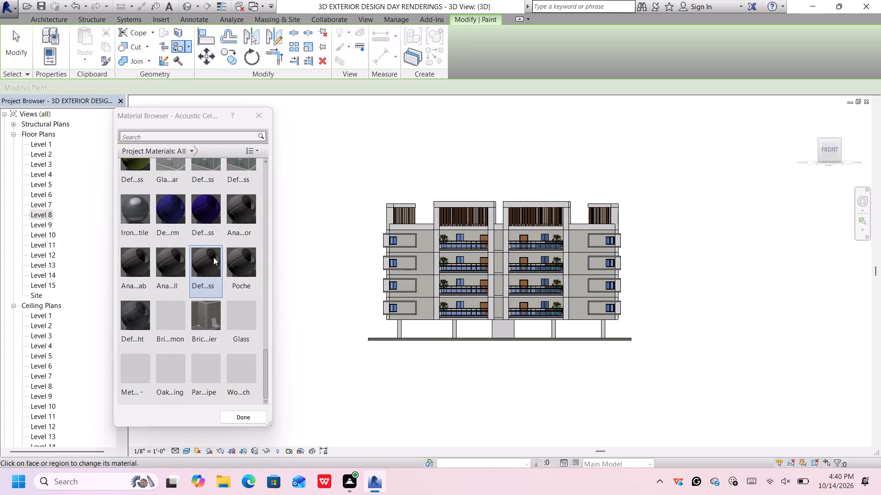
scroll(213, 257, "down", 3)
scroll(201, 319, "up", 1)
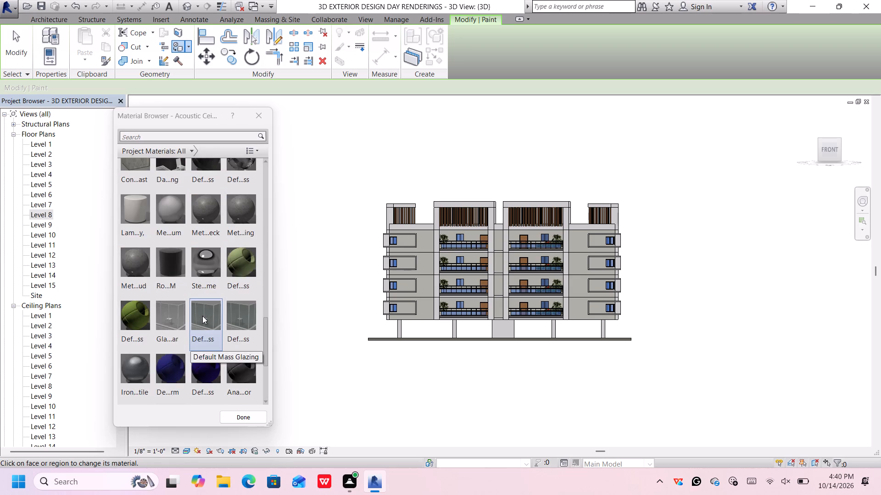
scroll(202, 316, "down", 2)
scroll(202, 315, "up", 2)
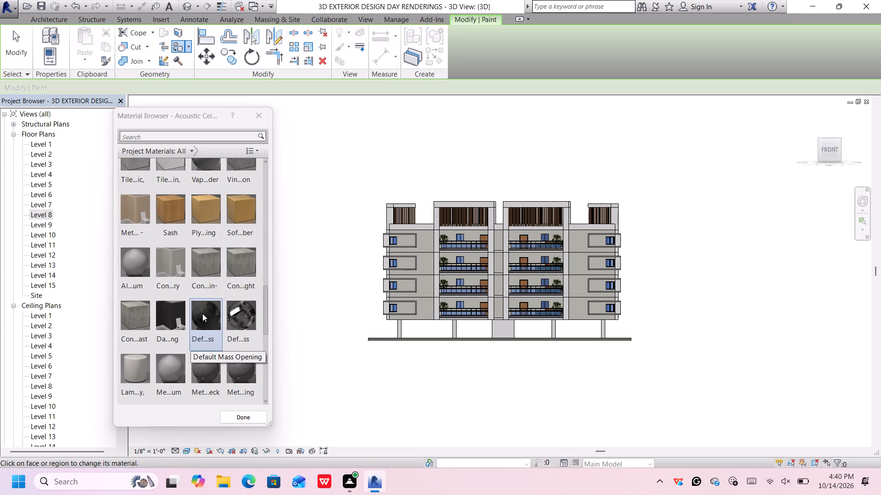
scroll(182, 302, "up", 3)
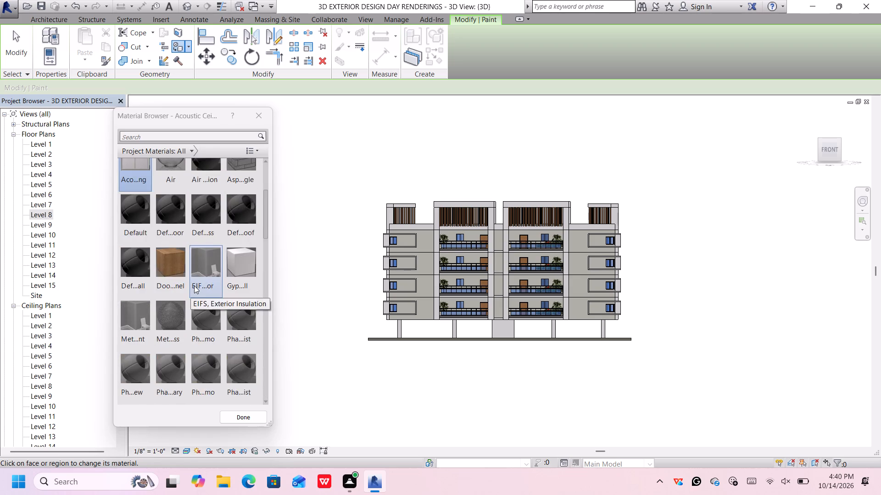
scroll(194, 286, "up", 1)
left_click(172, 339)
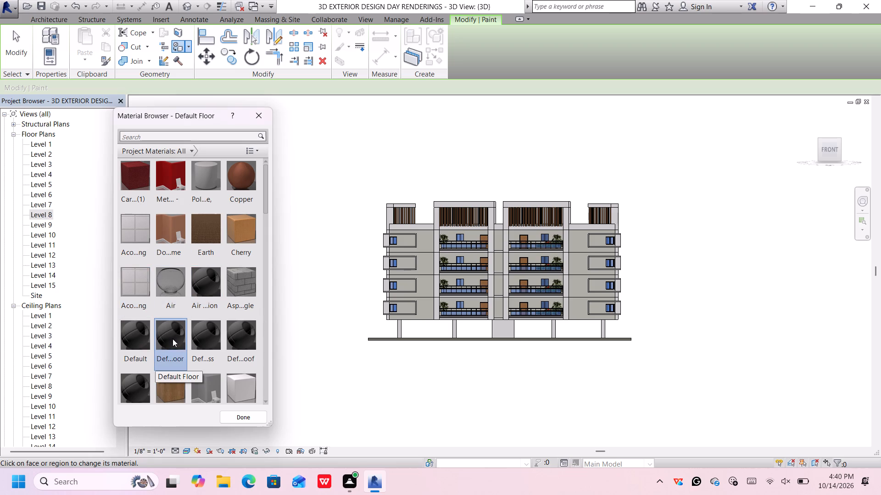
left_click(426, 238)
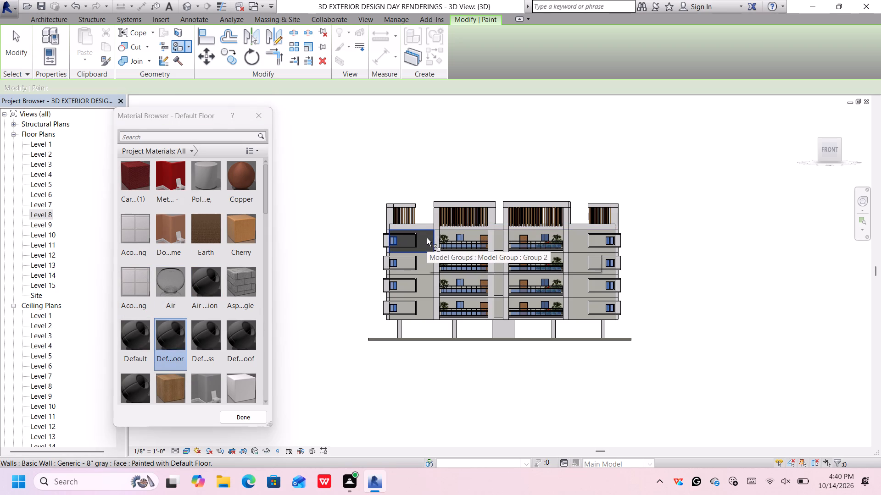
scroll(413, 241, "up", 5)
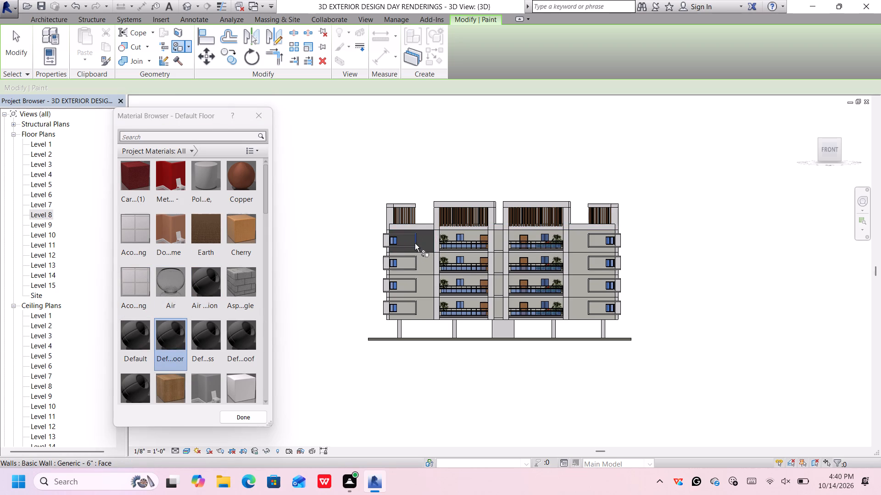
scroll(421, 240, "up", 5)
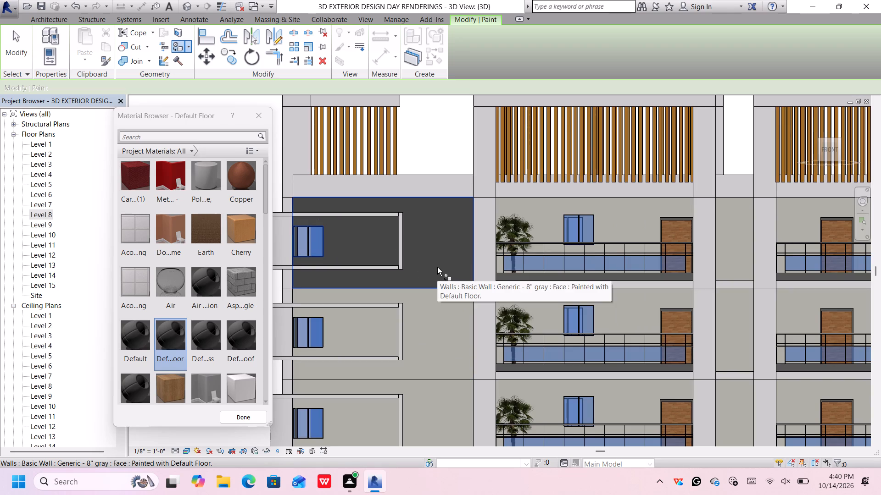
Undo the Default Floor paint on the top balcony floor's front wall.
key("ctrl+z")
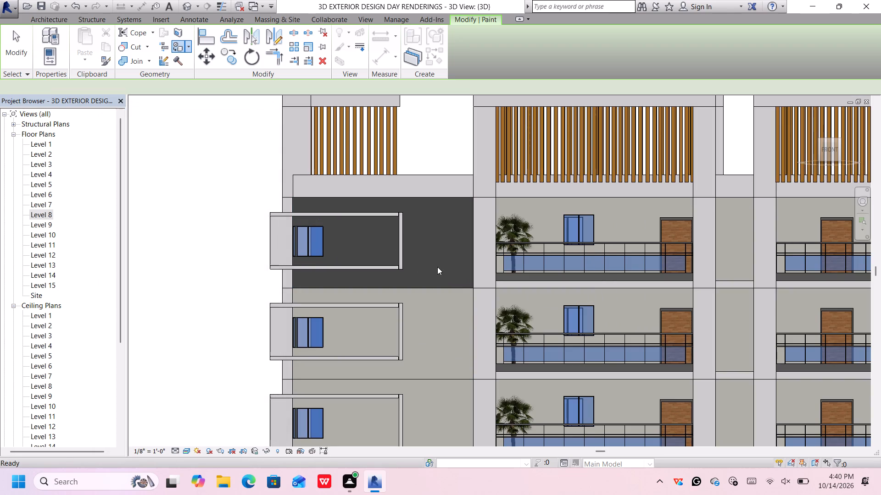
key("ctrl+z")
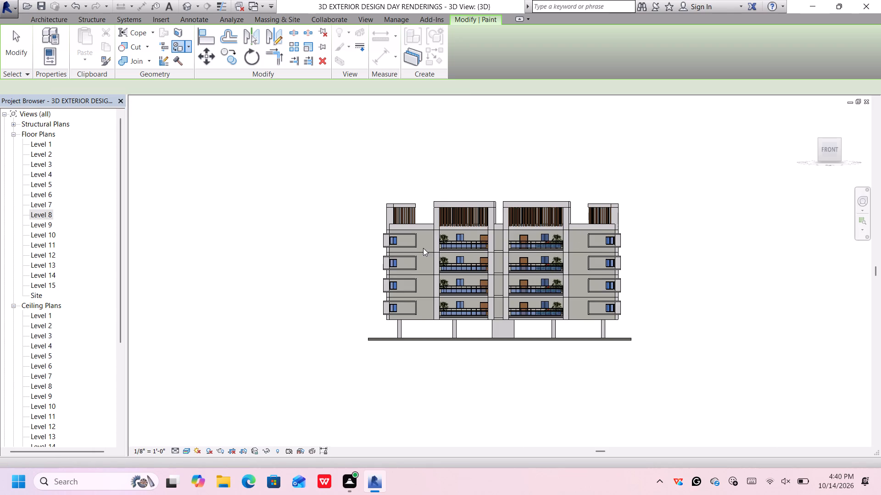
Paint the front walls behind both corner windows on the top and bottom balcony floors with Rigid insulation, dismissing the pop-up notices.
scroll(422, 240, "up", 5)
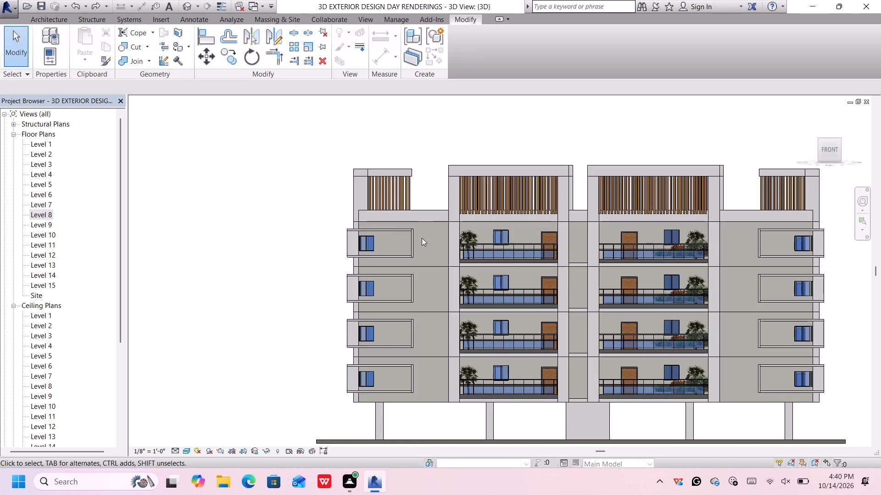
left_click(189, 47)
left_click(189, 62)
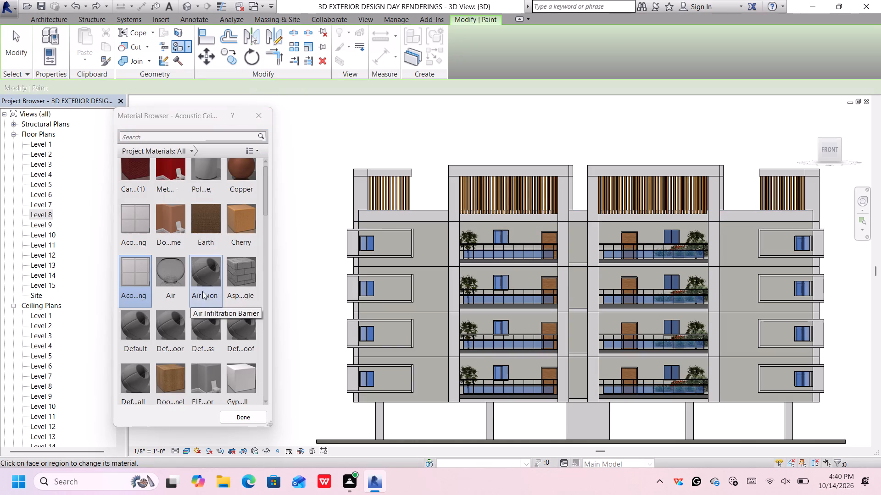
scroll(206, 242, "up", 5)
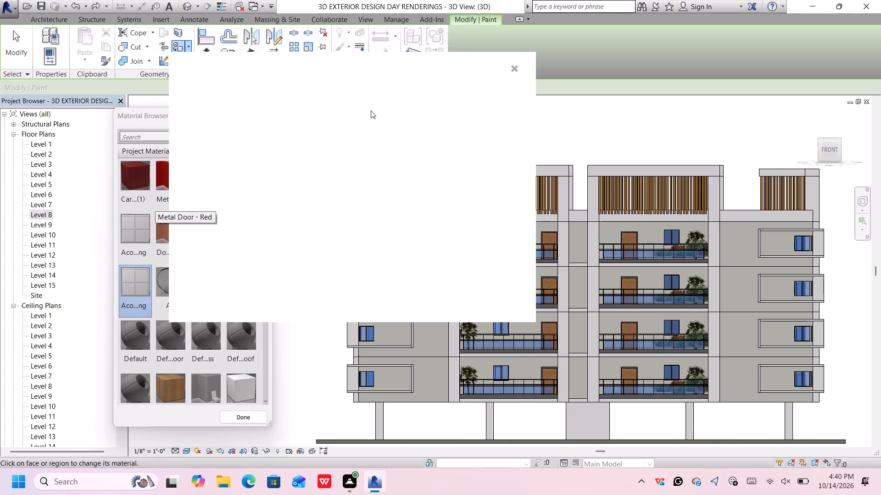
left_click(515, 68)
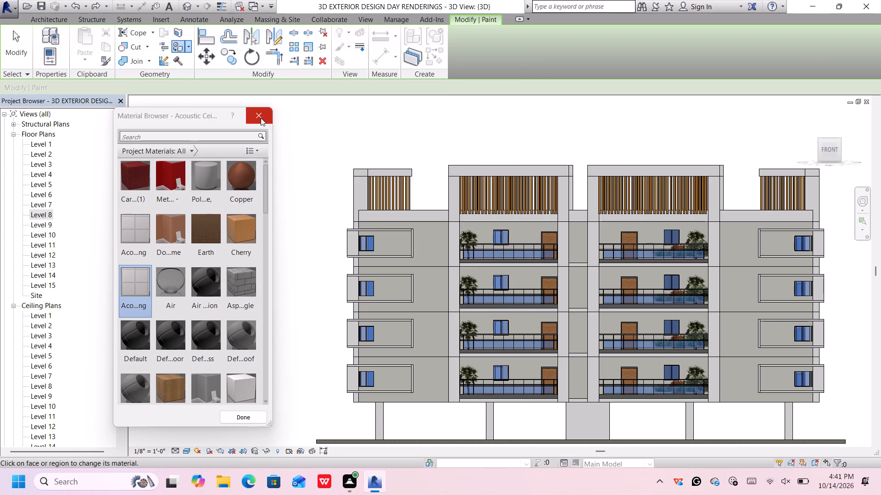
scroll(202, 349, "down", 2)
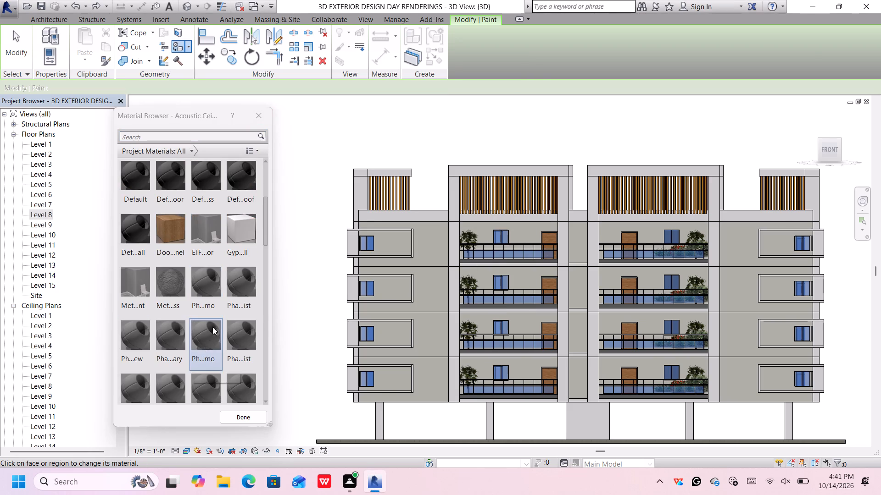
left_click(175, 331)
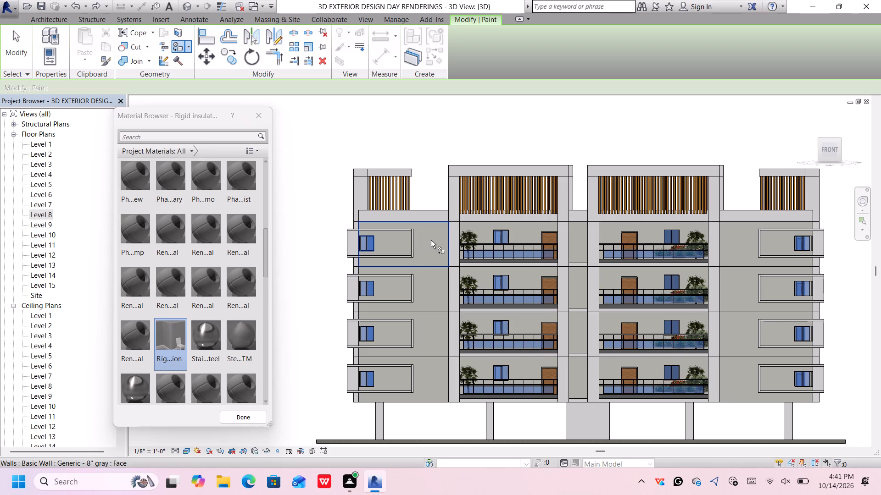
left_click(431, 240)
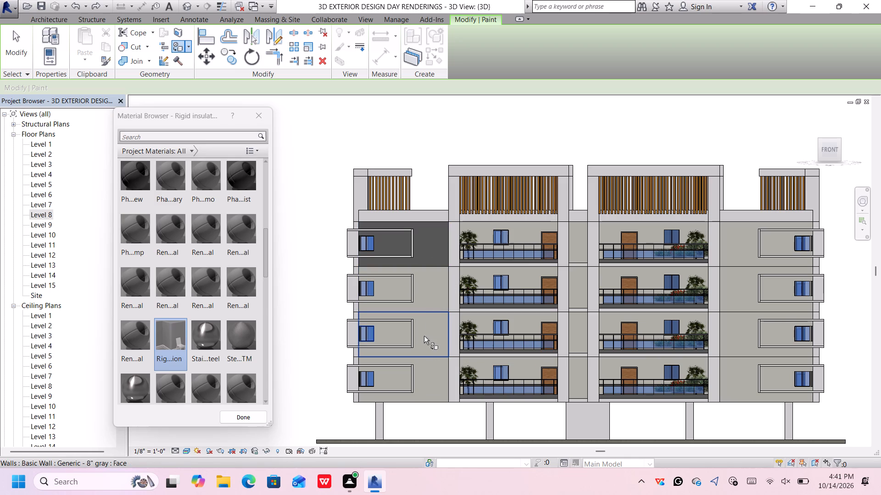
left_click(426, 368)
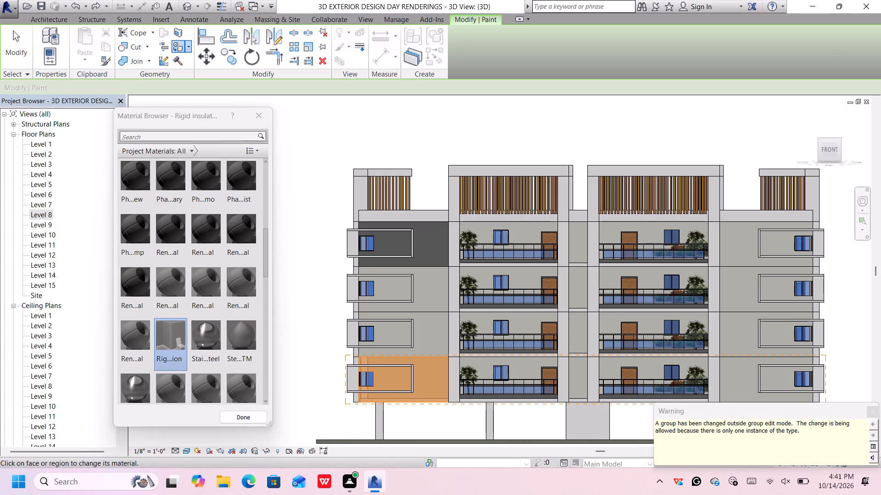
left_click(874, 409)
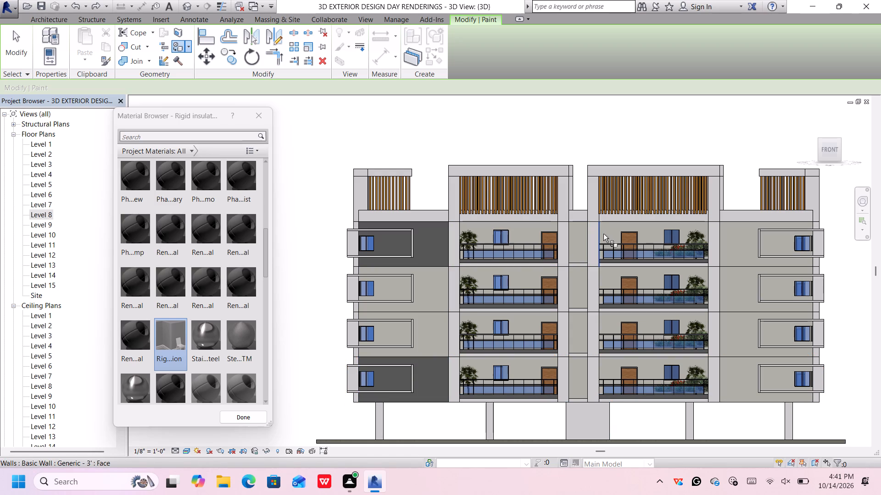
left_click(736, 247)
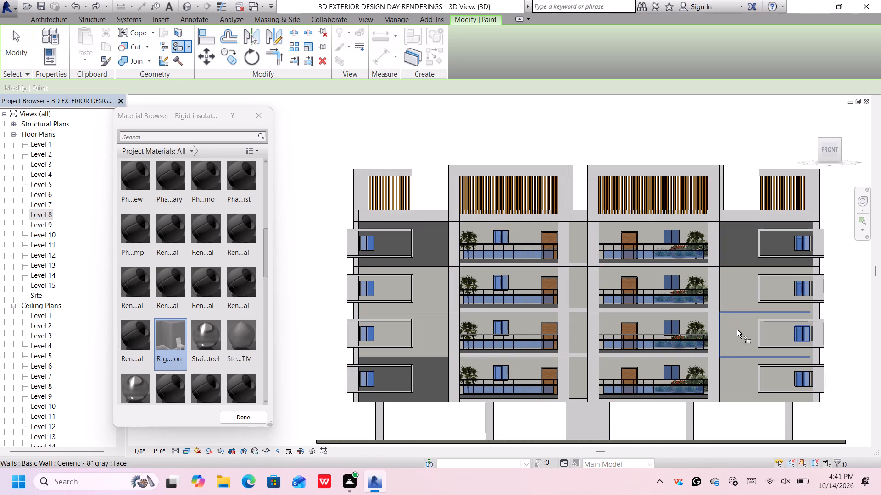
left_click(736, 368)
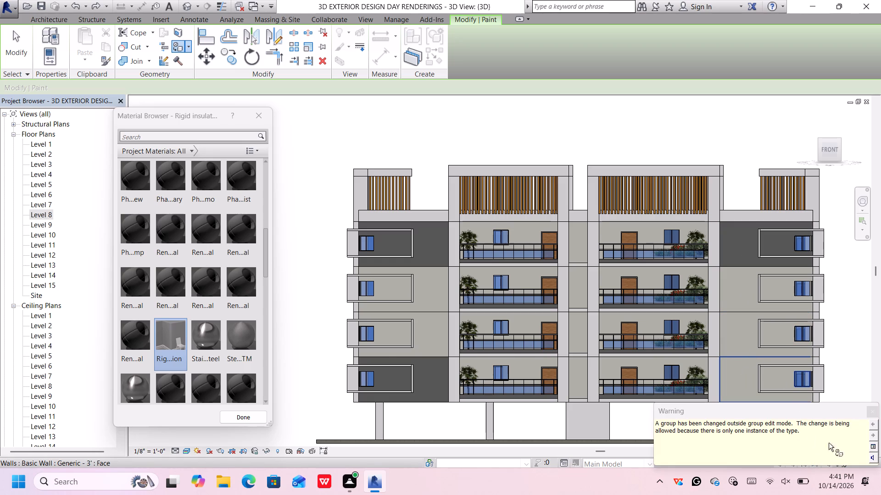
left_click(873, 412)
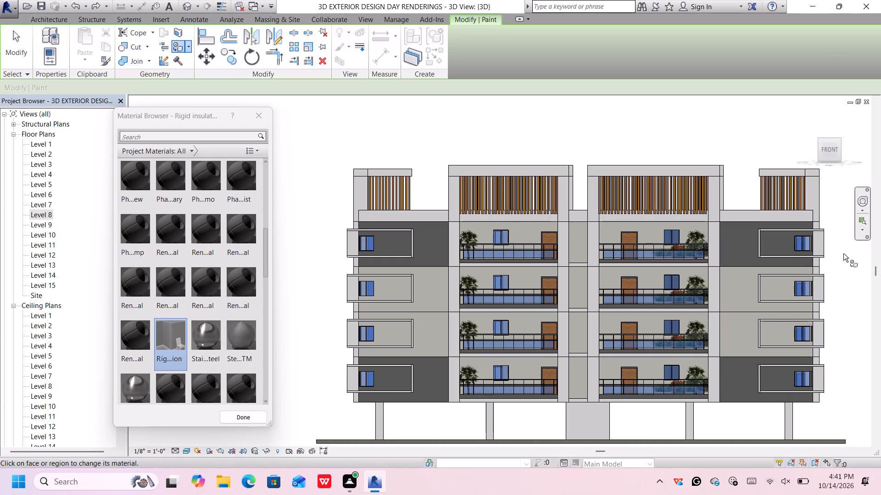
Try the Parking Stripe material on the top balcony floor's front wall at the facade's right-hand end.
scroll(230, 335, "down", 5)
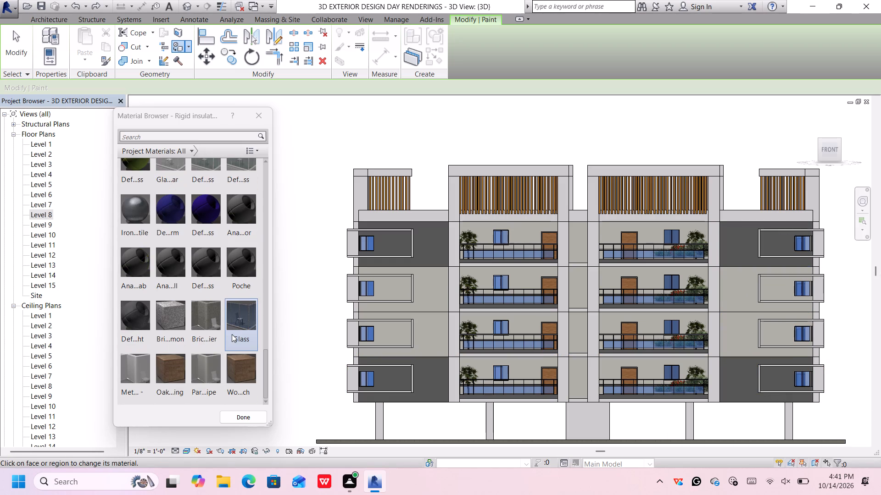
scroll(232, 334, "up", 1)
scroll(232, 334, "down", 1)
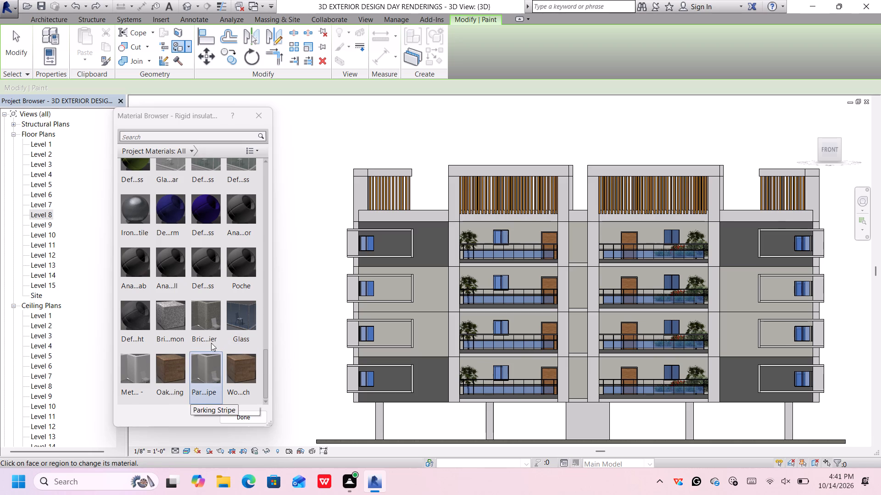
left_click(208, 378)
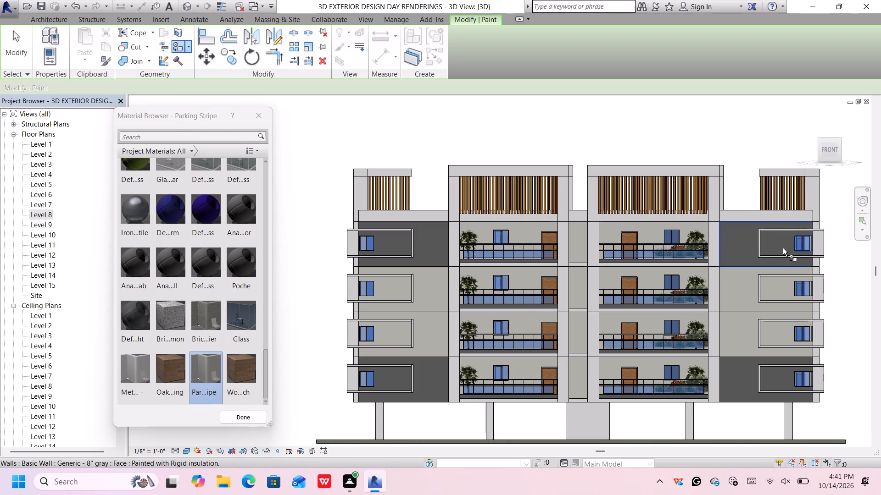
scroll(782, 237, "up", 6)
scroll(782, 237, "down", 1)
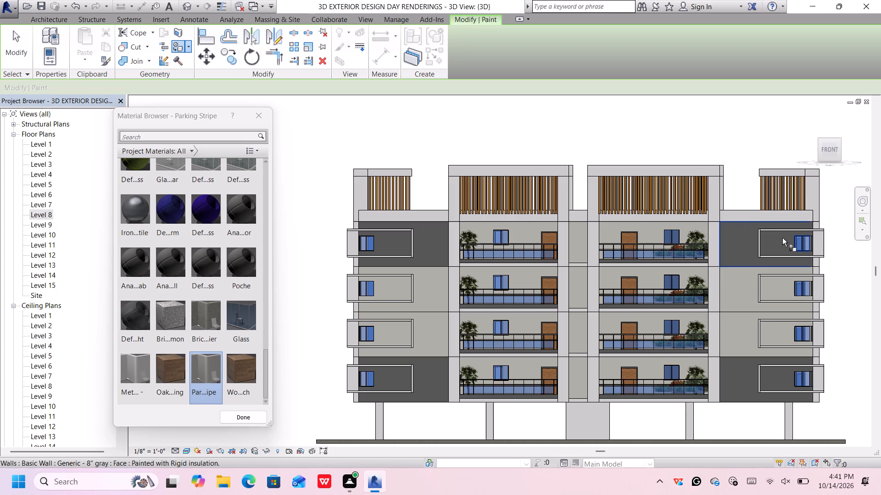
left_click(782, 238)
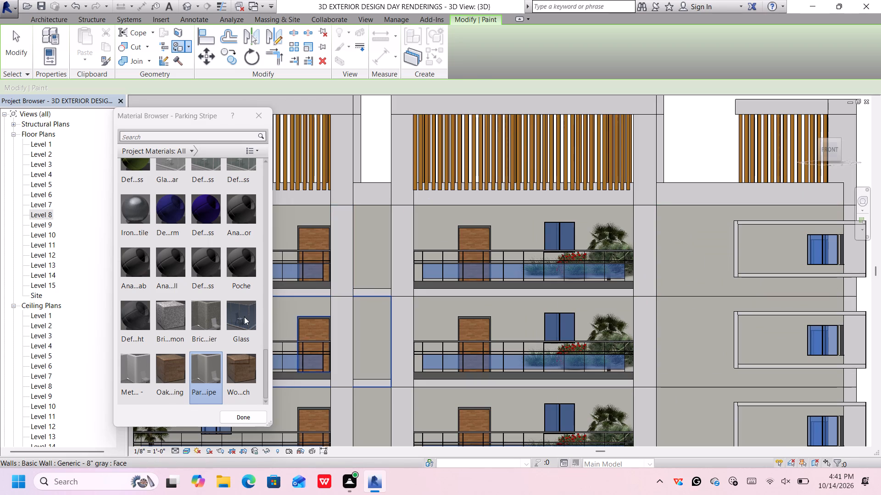
Repaint the top balcony floor's front wall at the facade's right-hand end with the EIFS, Exterior material.
scroll(202, 317, "down", 5)
scroll(206, 312, "up", 5)
scroll(206, 312, "down", 1)
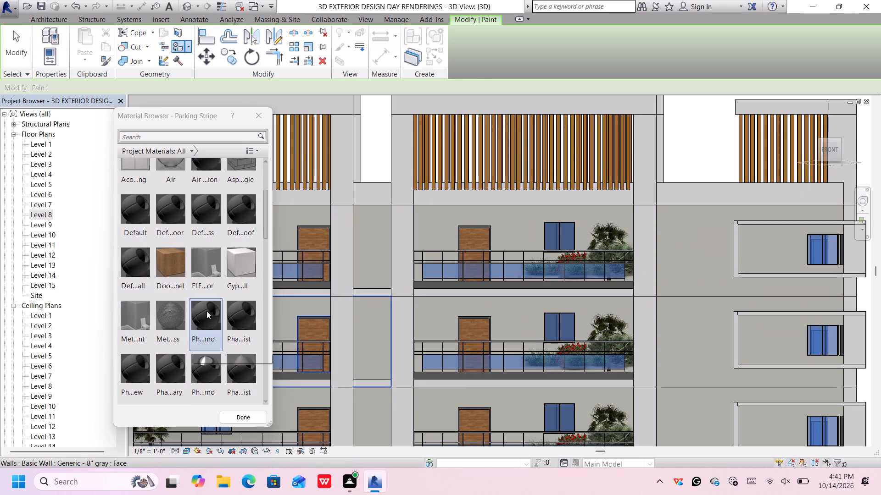
scroll(208, 302, "down", 2)
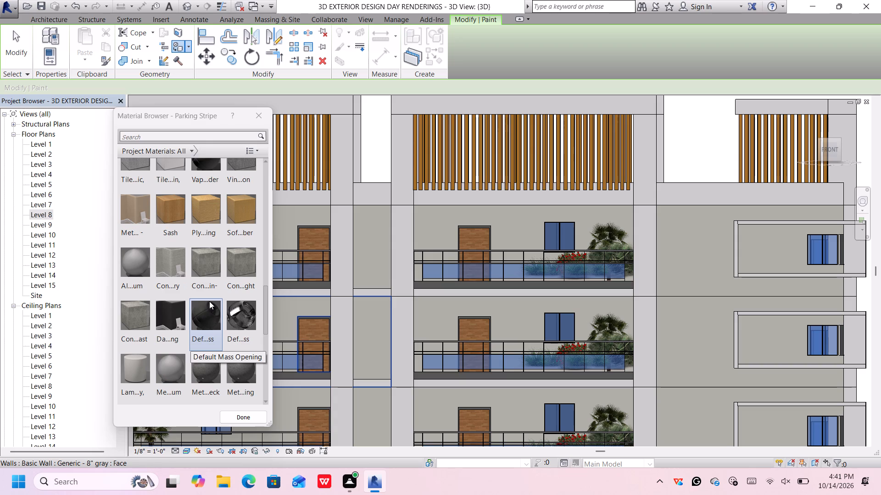
scroll(198, 306, "up", 2)
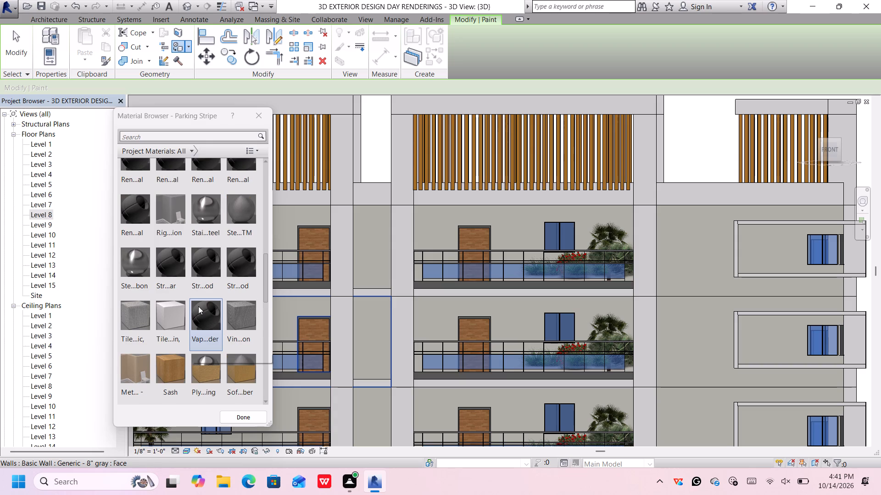
scroll(198, 306, "up", 2)
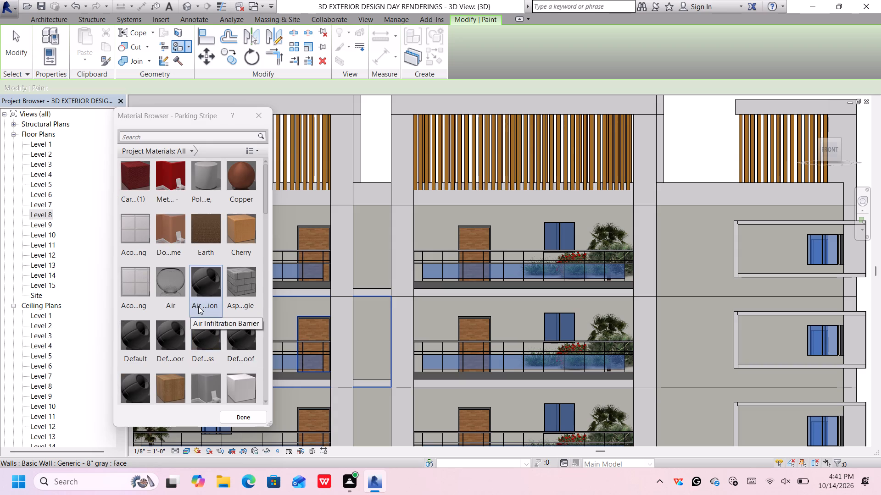
scroll(198, 306, "up", 1)
scroll(198, 306, "down", 1)
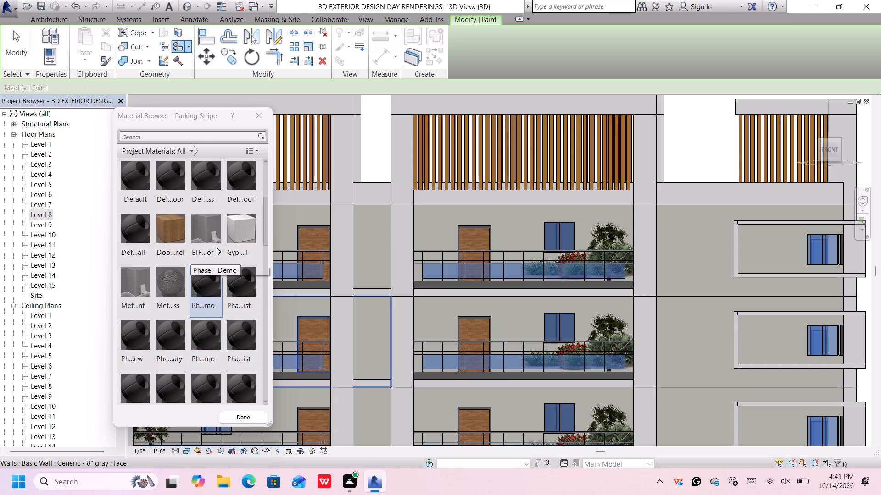
left_click(213, 230)
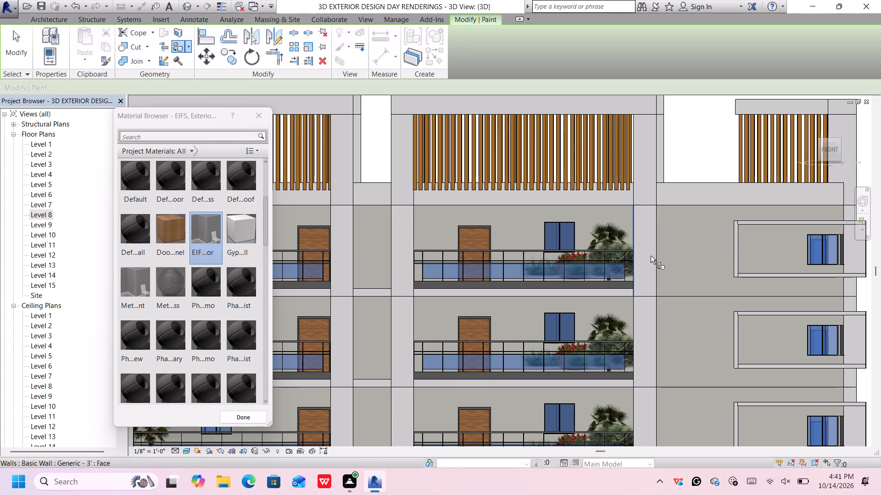
left_click(710, 251)
In the Left view, paint the front-end rooftop block, its slab edge and the end wall strips below on the upper floors with EIFS, Exterior Insulation.
scroll(714, 258, "down", 5)
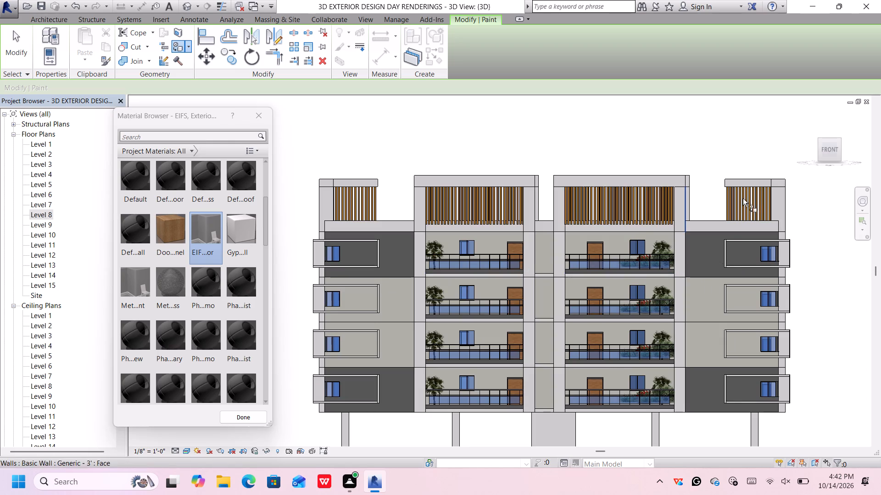
left_click(819, 148)
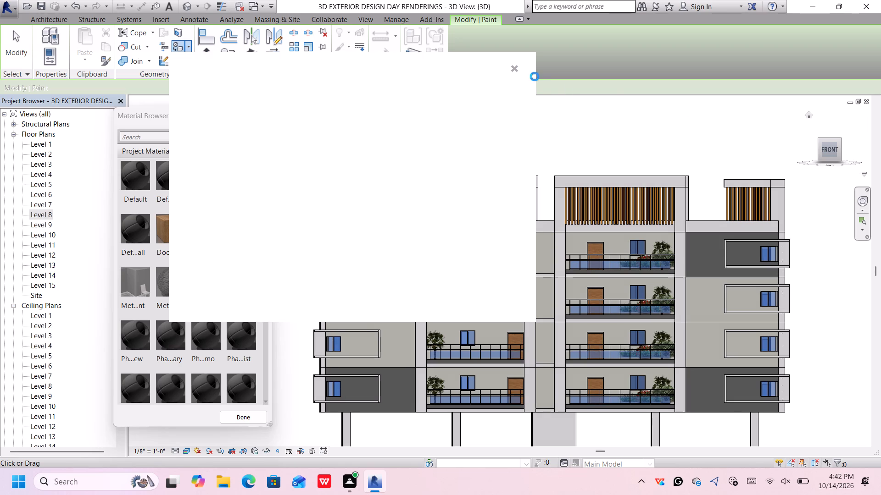
left_click(517, 66)
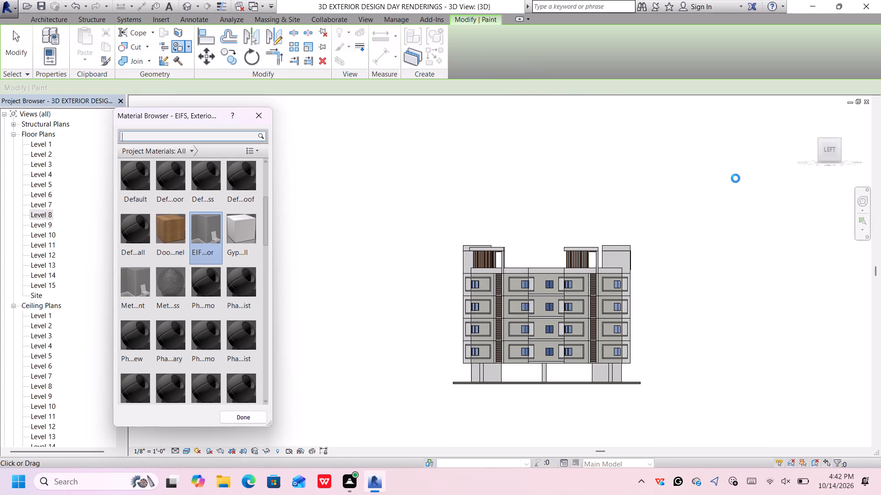
left_click(827, 153)
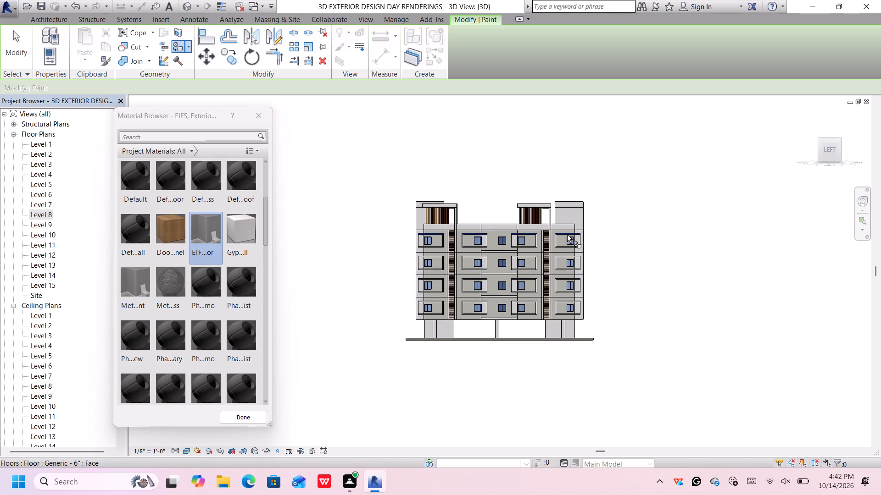
scroll(554, 236, "up", 10)
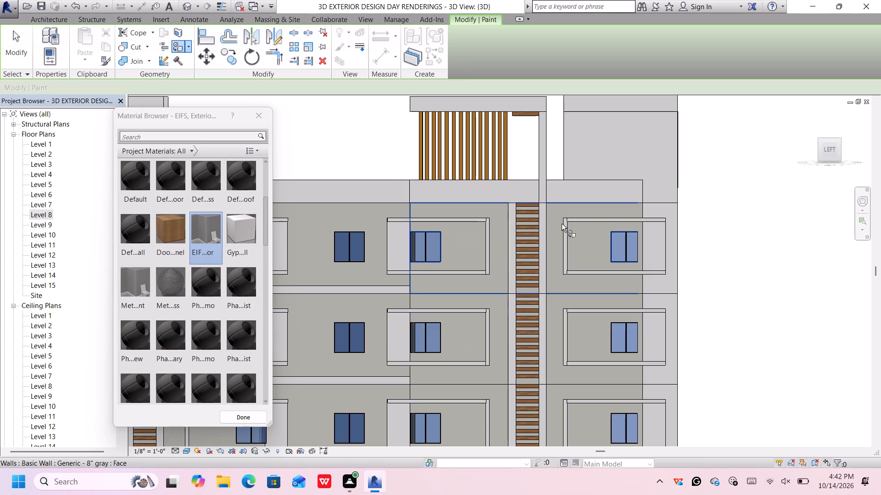
left_click(633, 138)
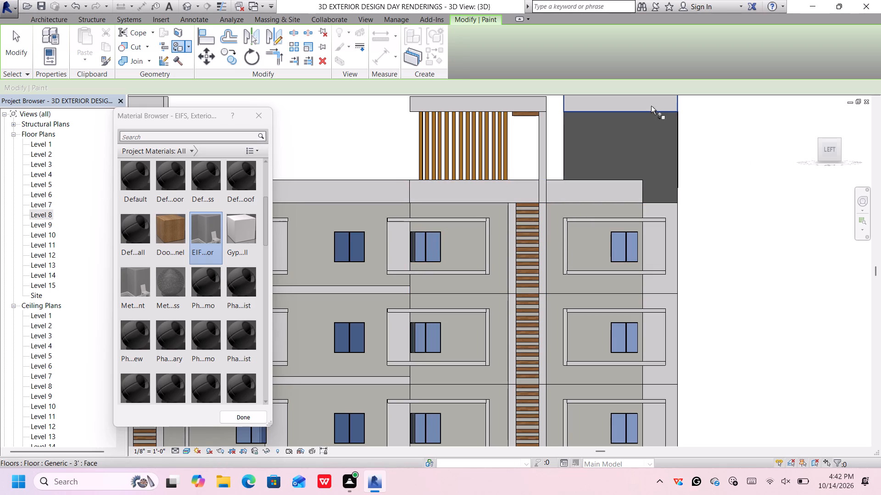
left_click(651, 106)
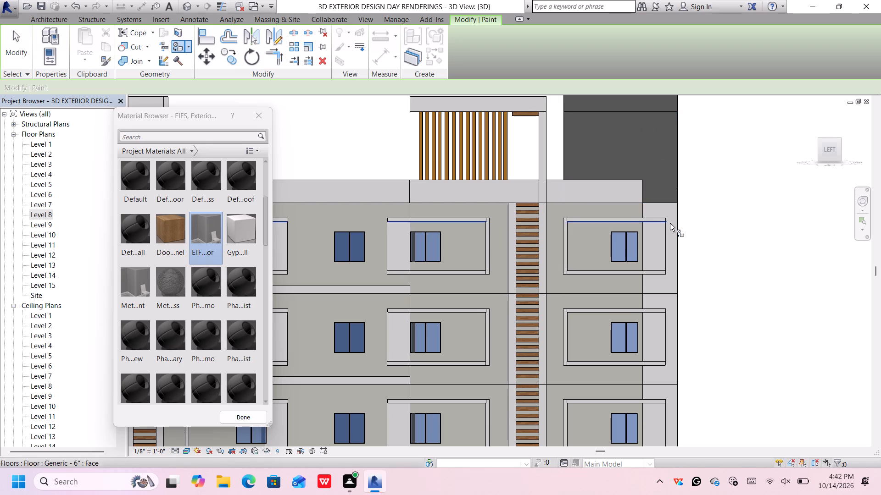
left_click(671, 227)
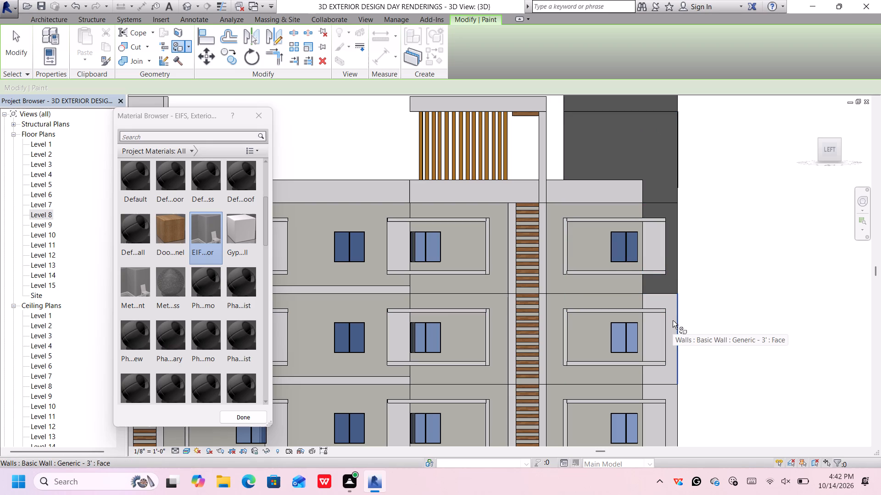
left_click(673, 320)
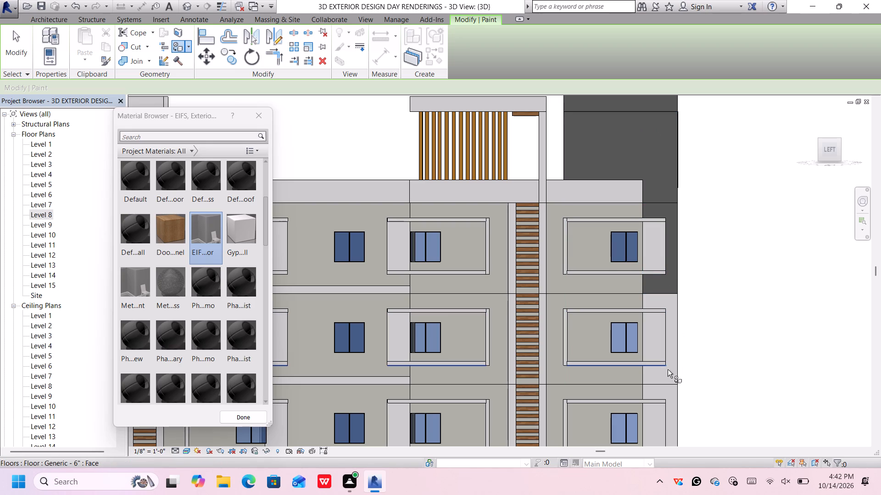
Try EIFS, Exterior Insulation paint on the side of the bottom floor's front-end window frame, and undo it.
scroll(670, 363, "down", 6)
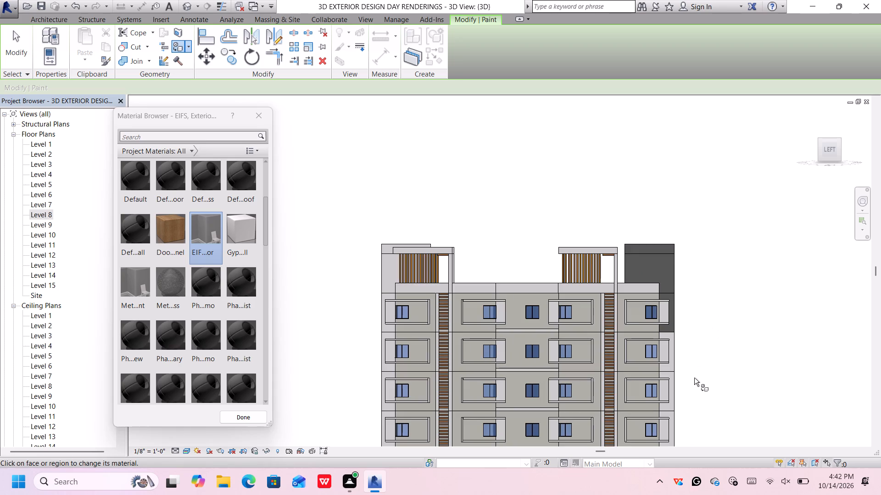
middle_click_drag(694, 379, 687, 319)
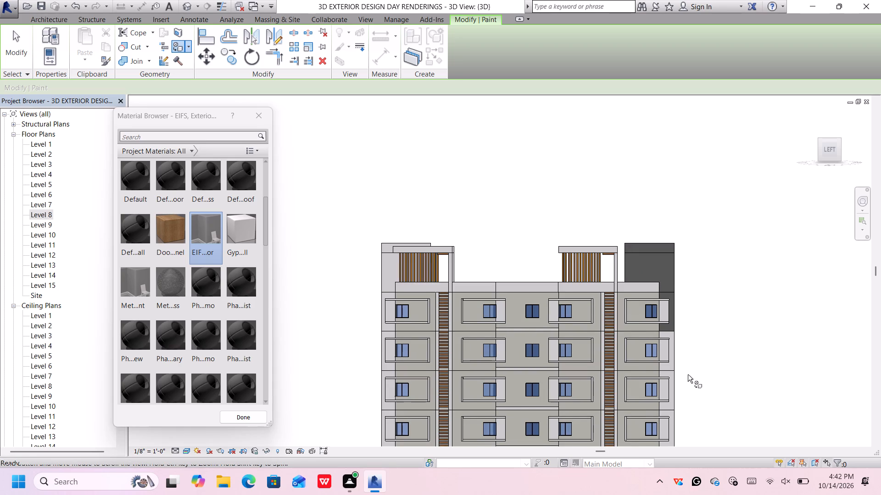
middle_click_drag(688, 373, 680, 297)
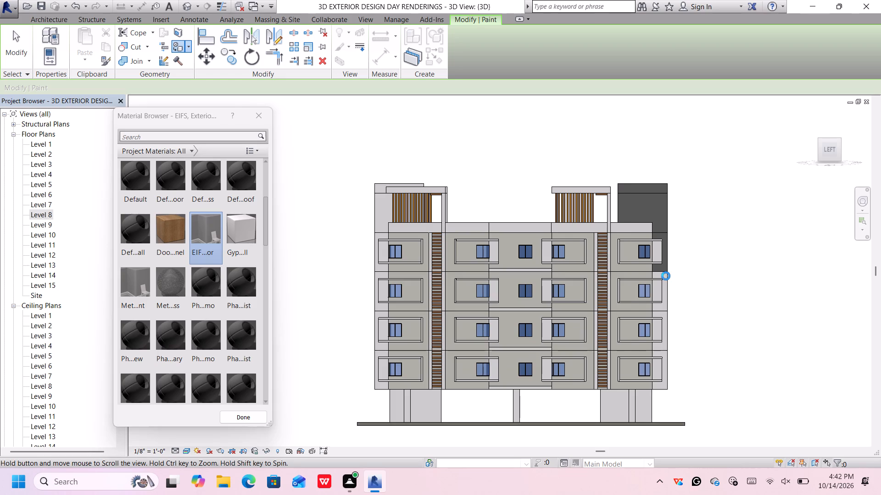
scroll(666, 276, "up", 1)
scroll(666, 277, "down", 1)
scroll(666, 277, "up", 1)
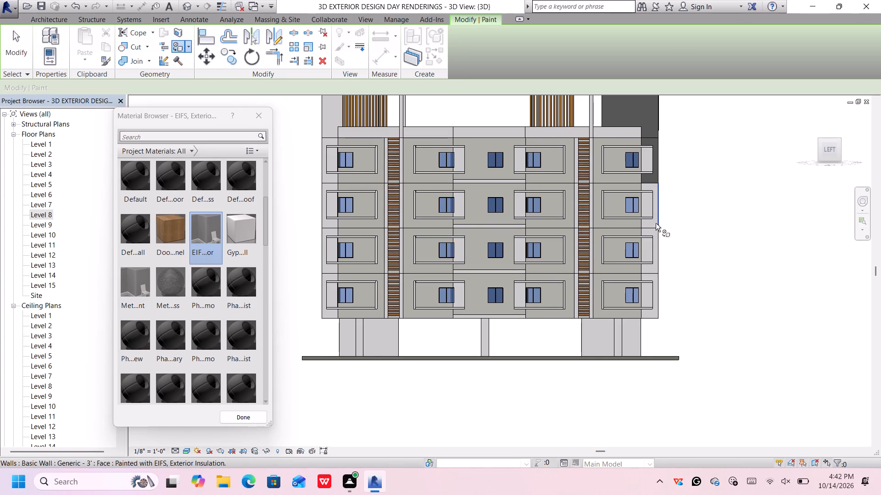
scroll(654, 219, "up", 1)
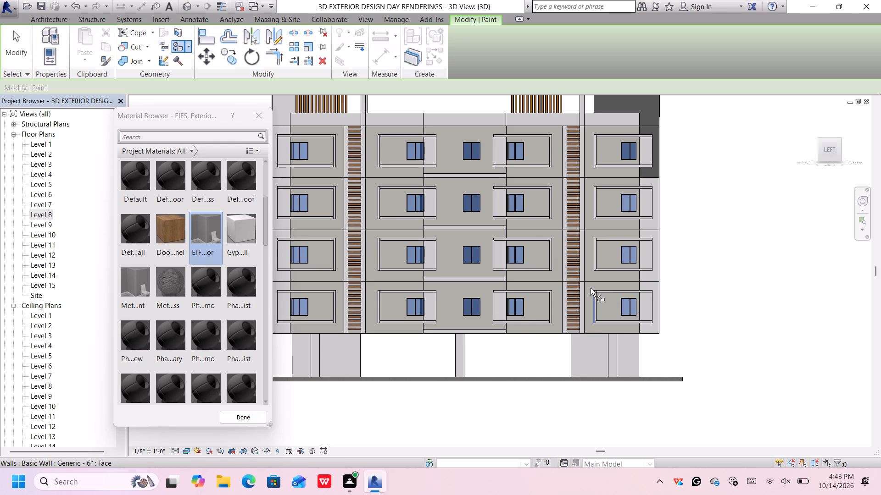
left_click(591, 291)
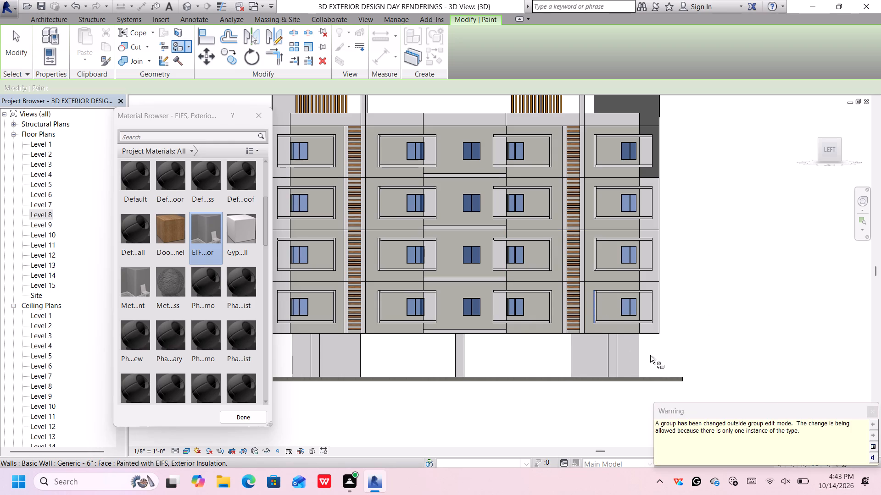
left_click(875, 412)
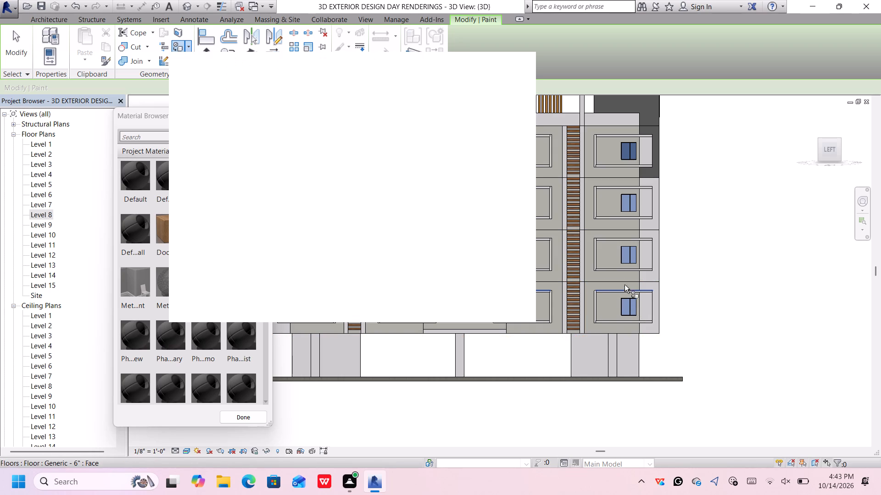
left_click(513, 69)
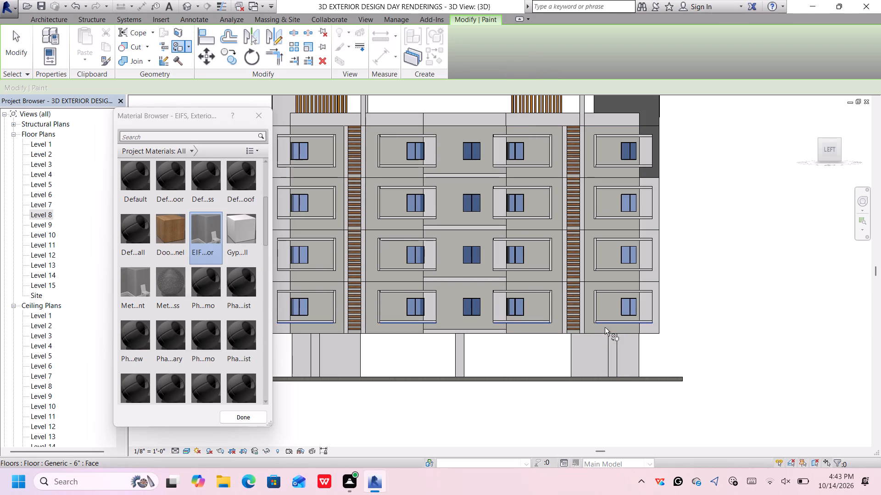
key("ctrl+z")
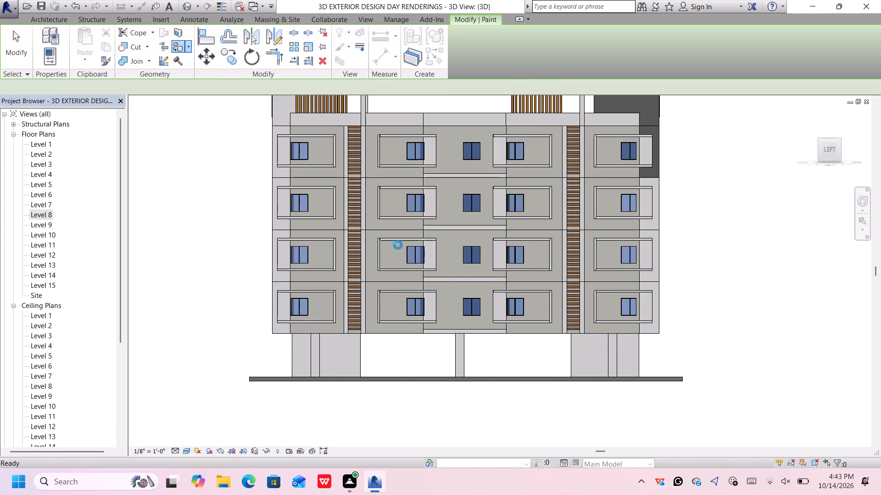
Paint the front-half side walls of the top and bottom floors with EIFS, Exterior Insulation, and dismiss the group warning.
left_click(180, 44)
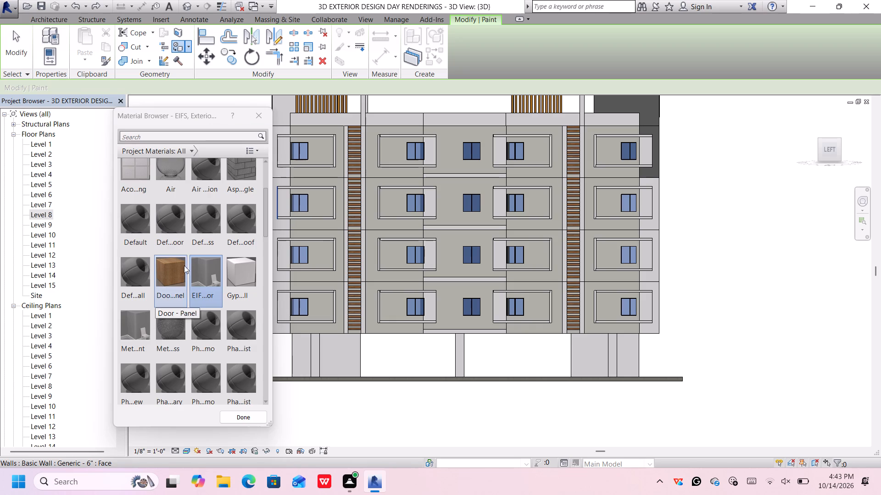
left_click(198, 268)
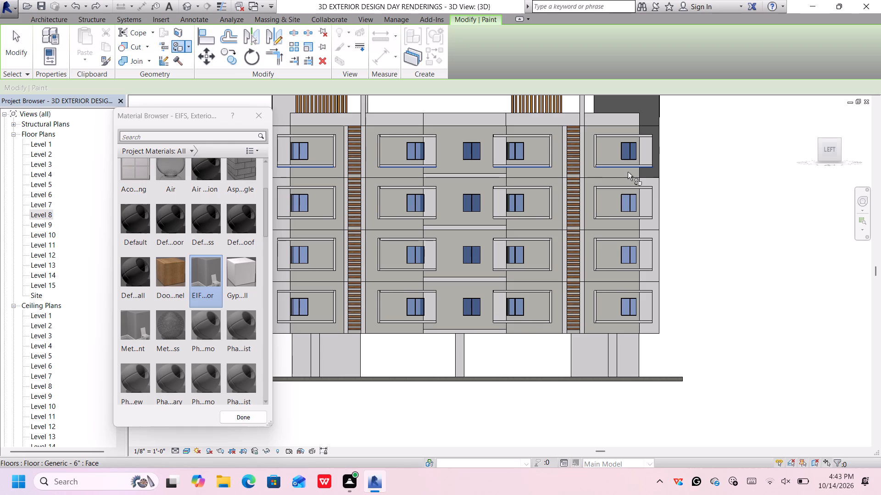
scroll(619, 172, "up", 6)
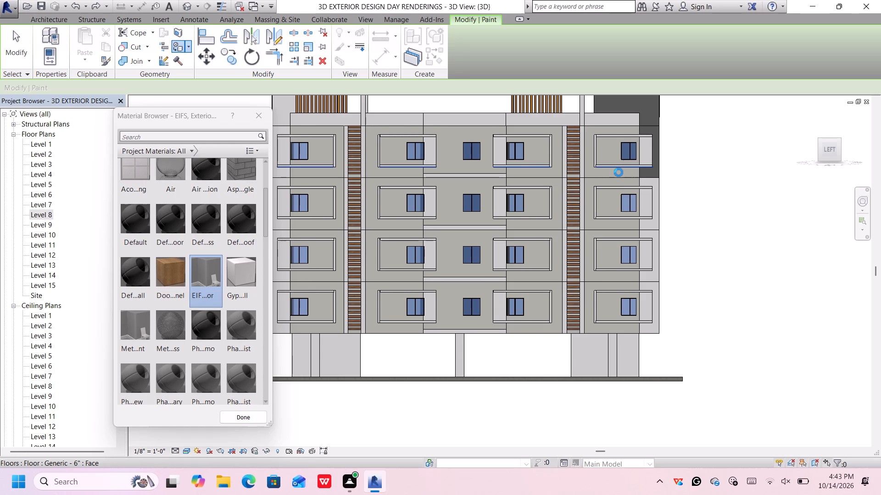
scroll(619, 172, "up", 4)
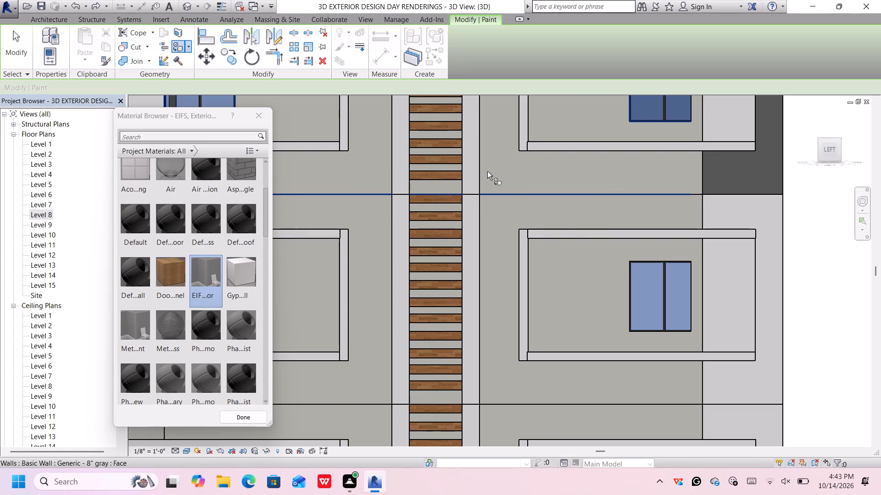
left_click(496, 174)
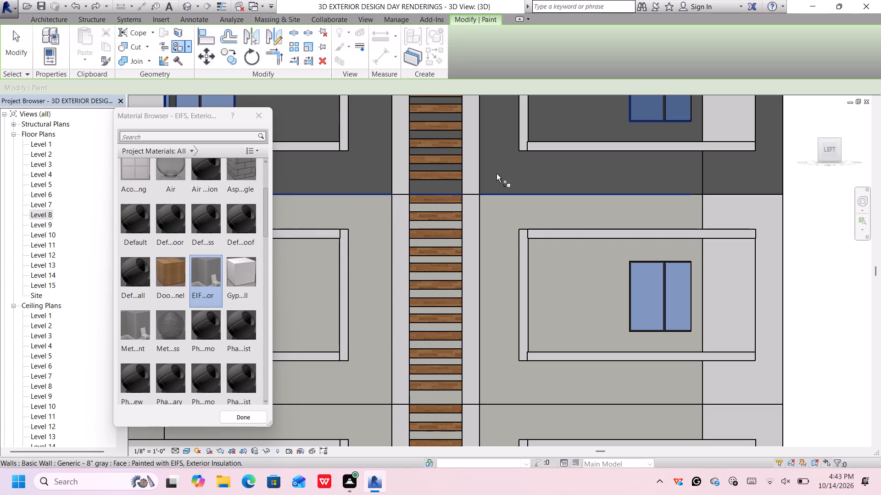
scroll(499, 262, "down", 7)
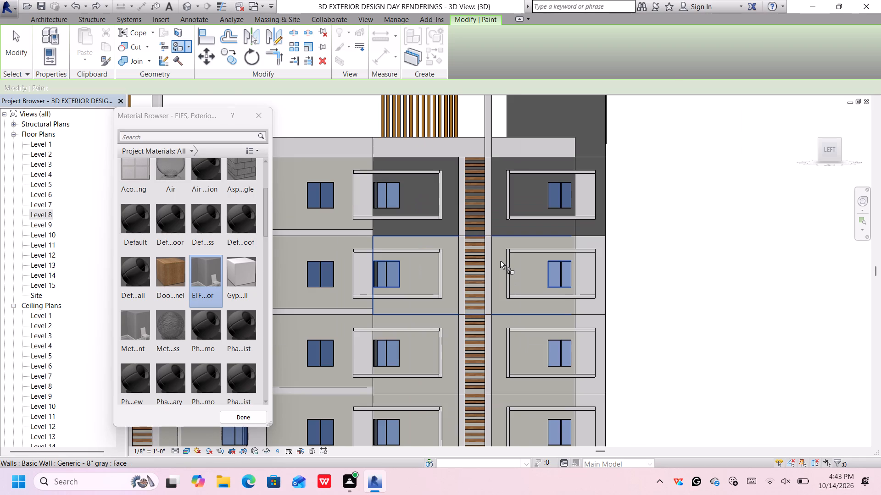
scroll(495, 323, "down", 6)
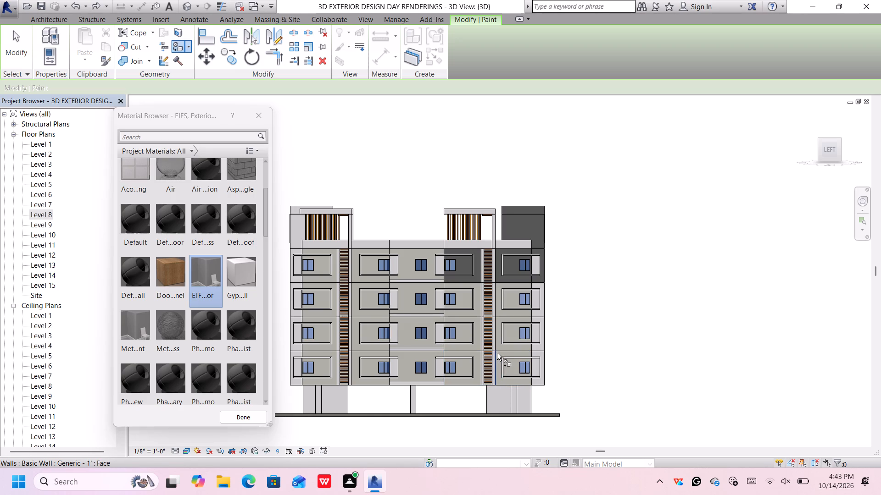
scroll(497, 353, "up", 7)
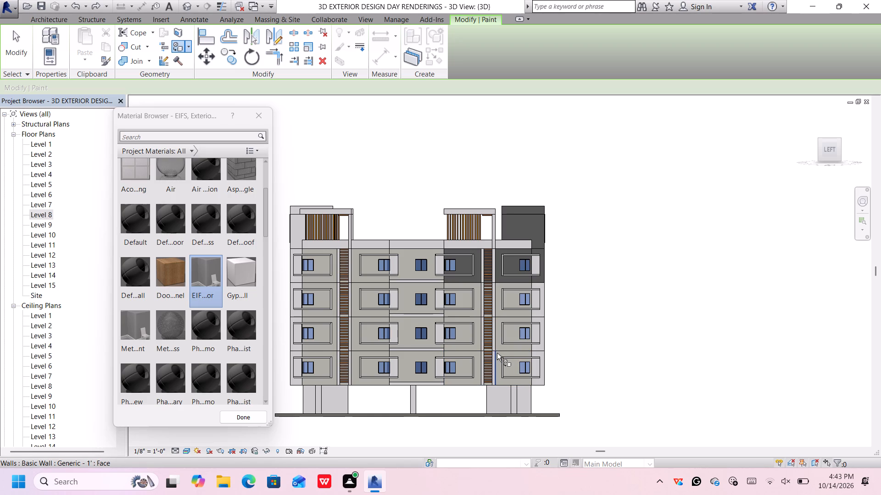
scroll(497, 353, "up", 6)
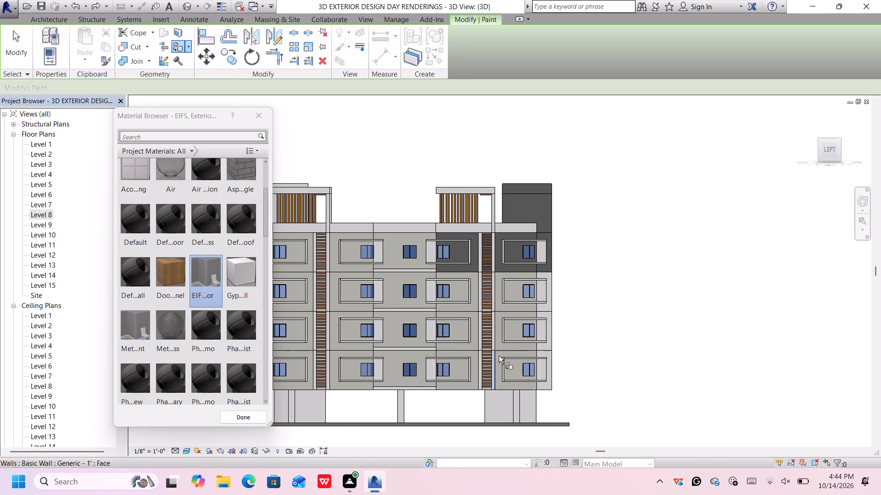
left_click(500, 356)
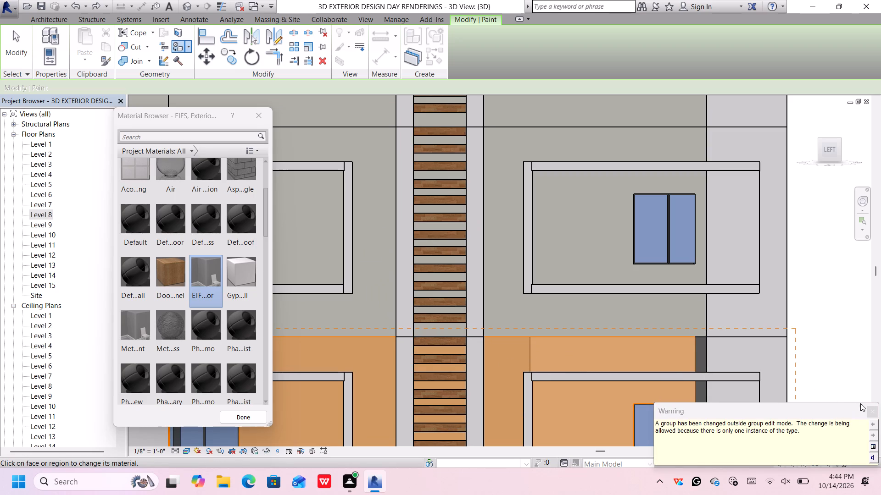
left_click(874, 409)
Paint the rear-half side walls of the top and bottom floors with EIFS, Exterior Insulation, and dismiss the group warning.
scroll(795, 344, "down", 3)
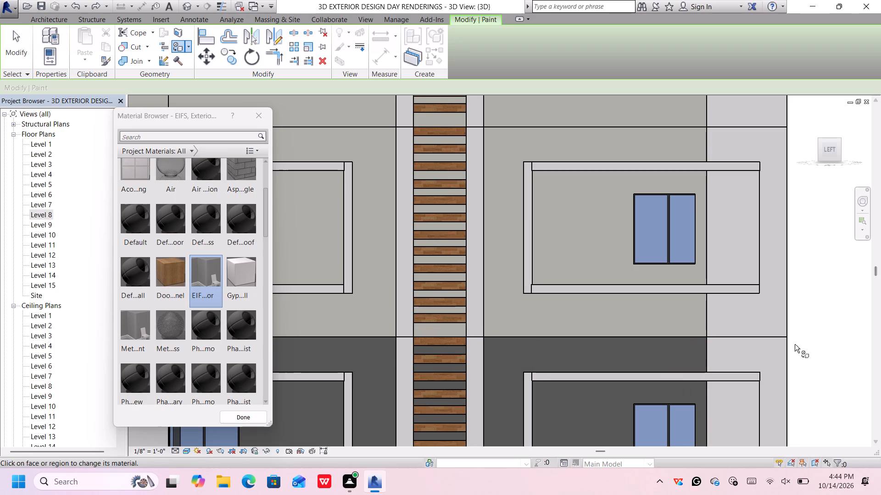
scroll(795, 344, "down", 6)
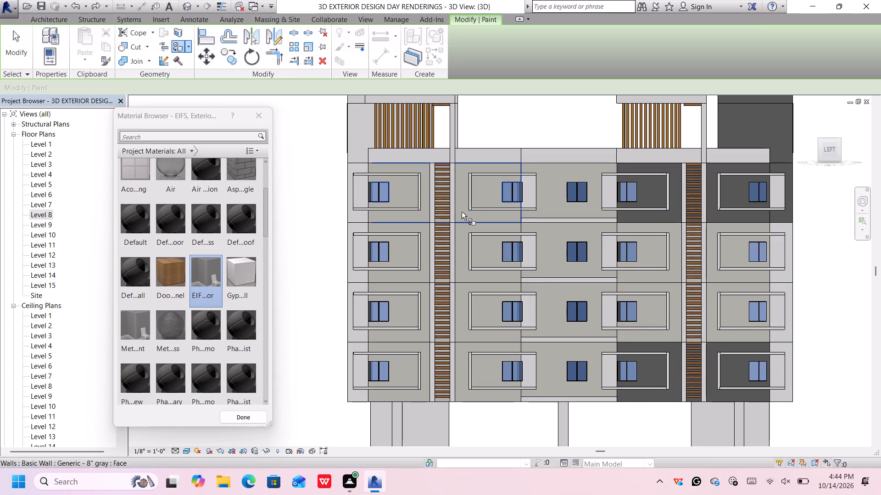
left_click(462, 212)
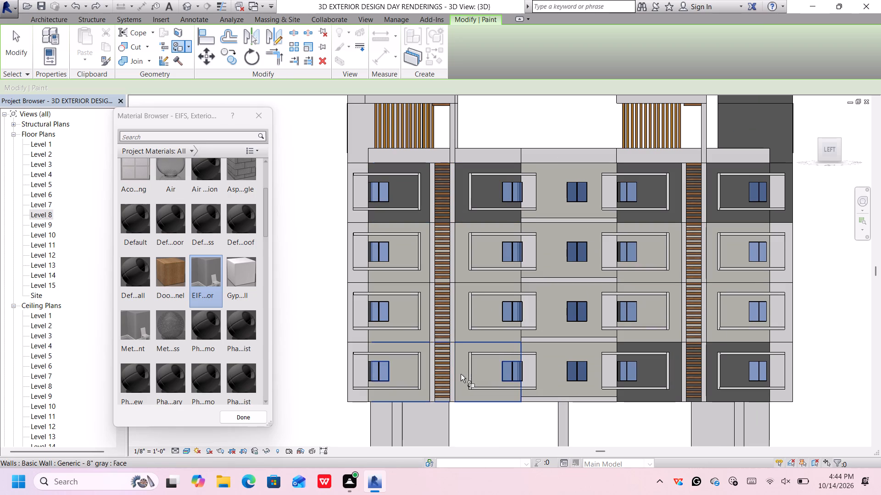
left_click(461, 374)
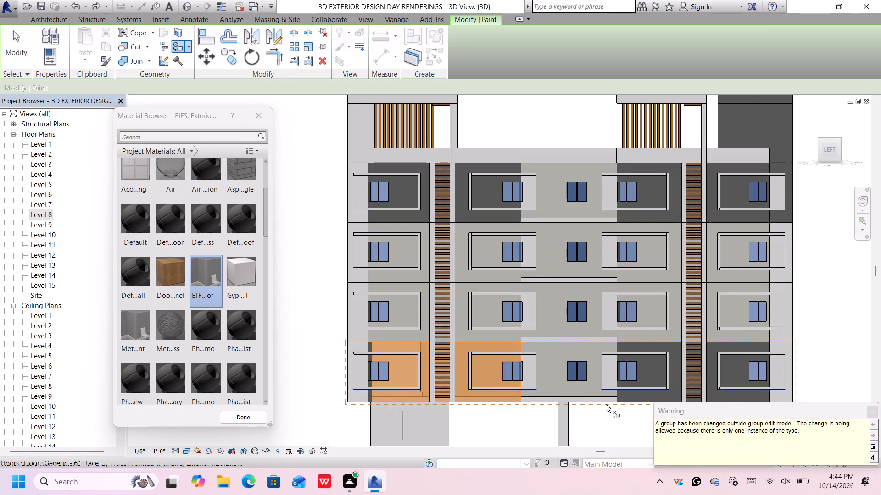
left_click(871, 412)
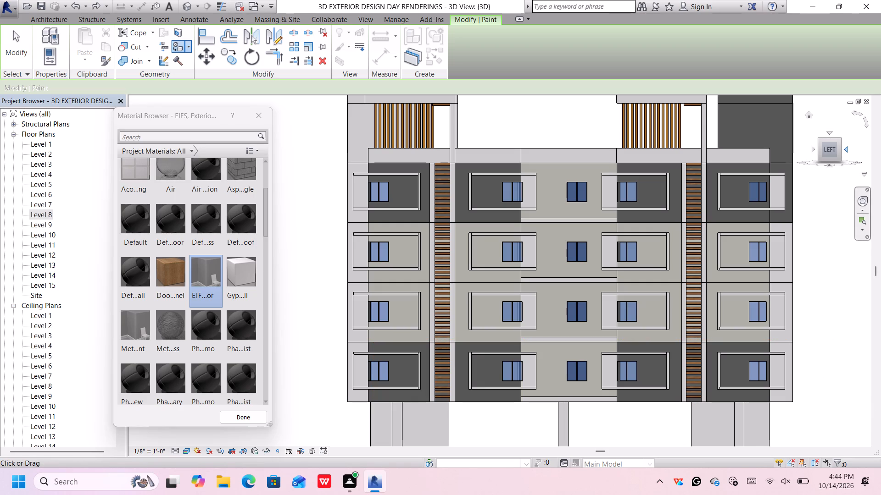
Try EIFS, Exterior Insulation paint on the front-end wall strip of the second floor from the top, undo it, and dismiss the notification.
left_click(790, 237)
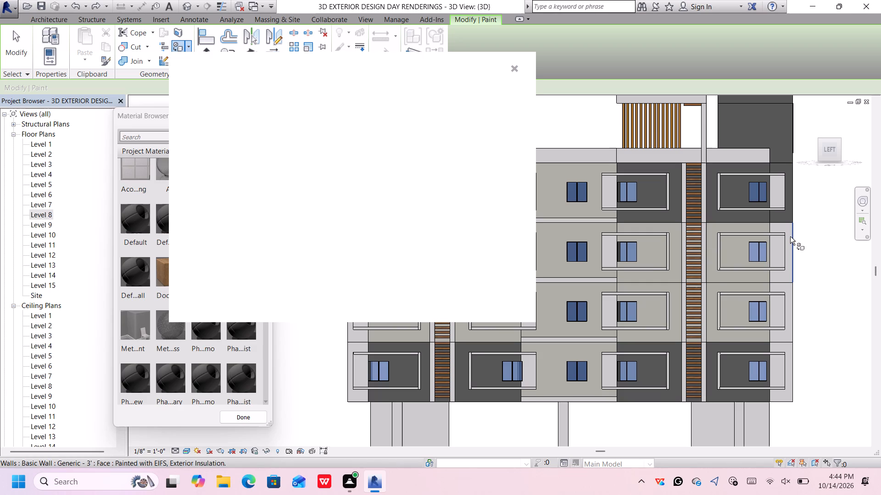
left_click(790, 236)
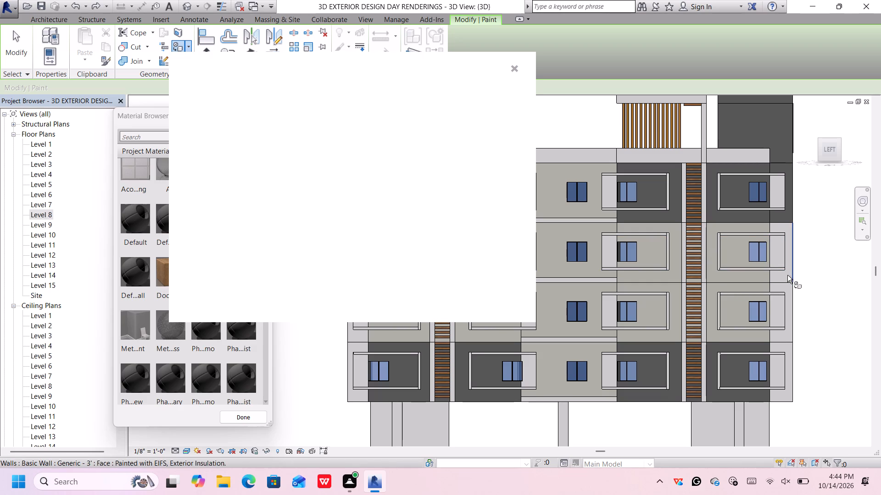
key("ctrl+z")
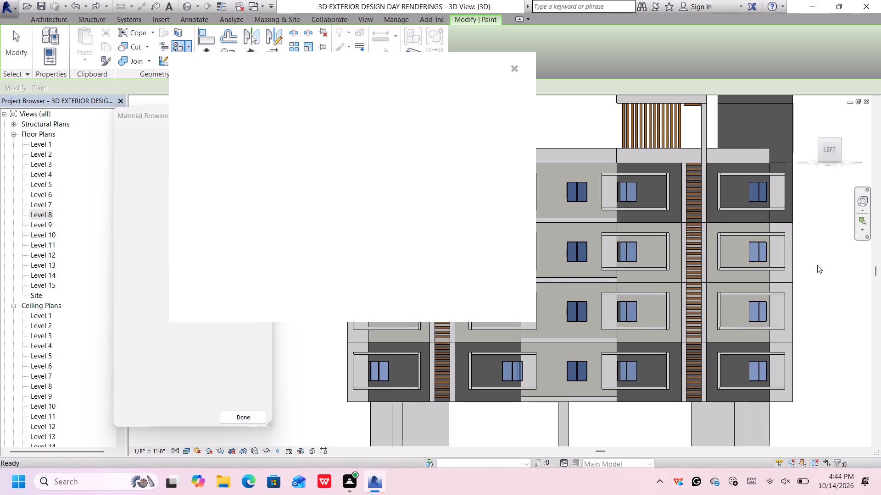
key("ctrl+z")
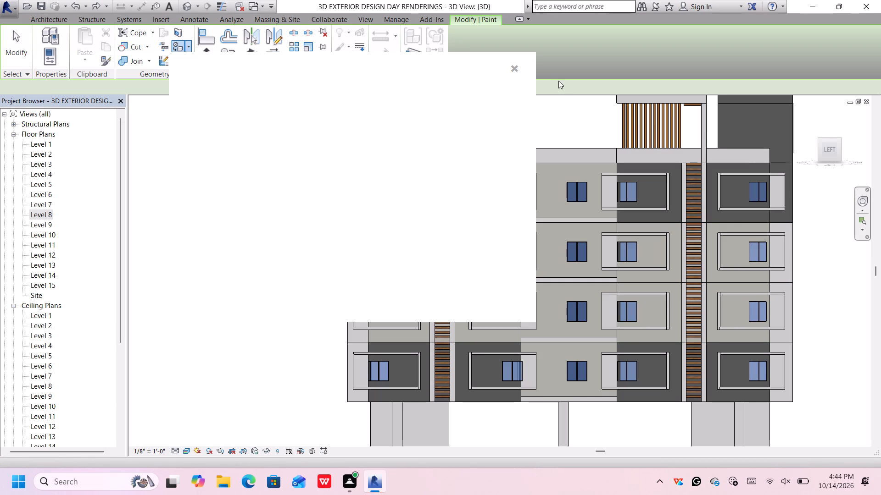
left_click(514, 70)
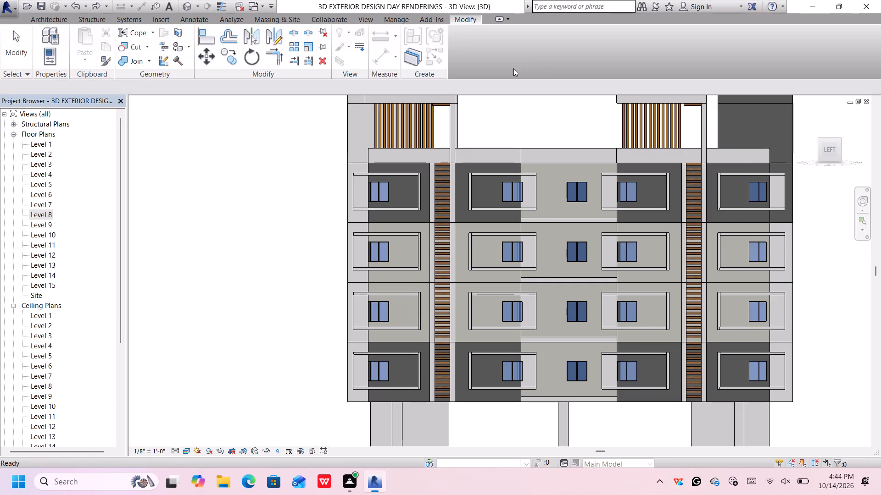
Paint the front-end wall strips of the three lower floors with EIFS, Exterior Insulation, dismissing the group warnings.
left_click(178, 44)
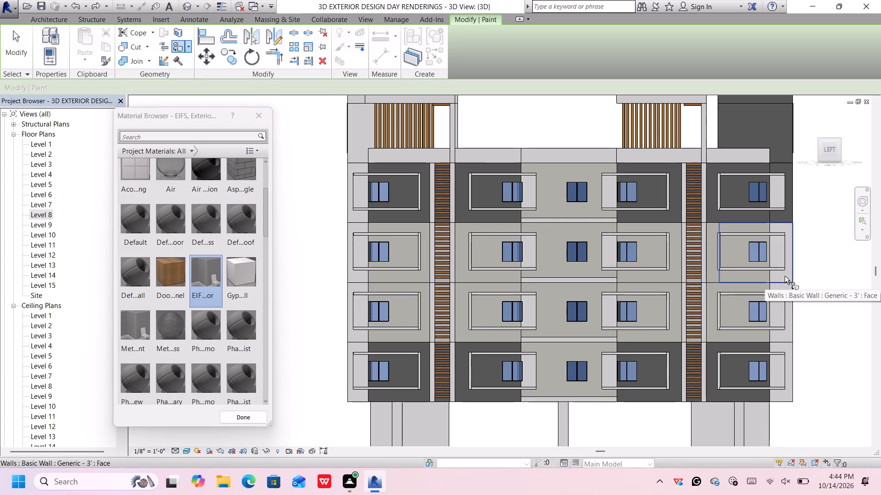
left_click(785, 276)
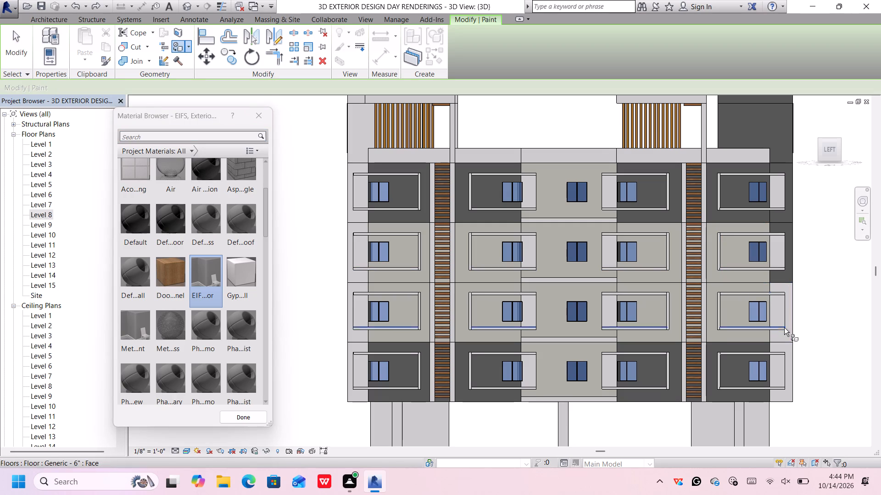
left_click(784, 337)
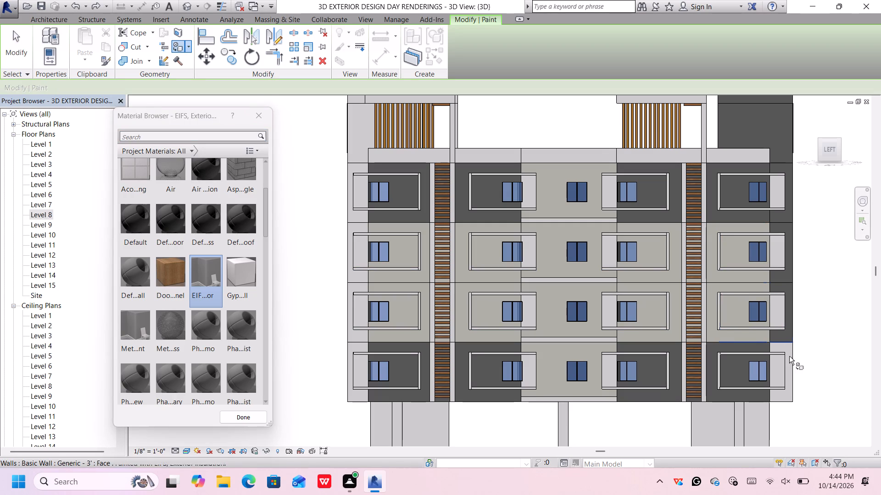
left_click(782, 399)
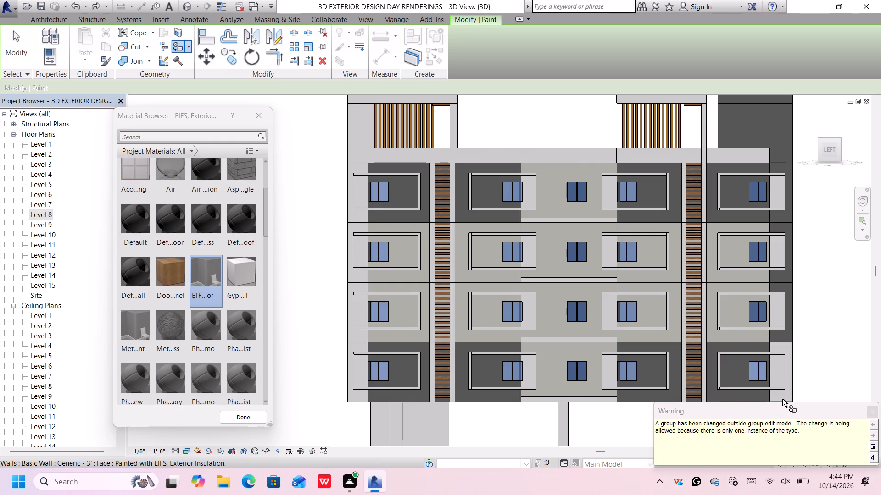
left_click(787, 394)
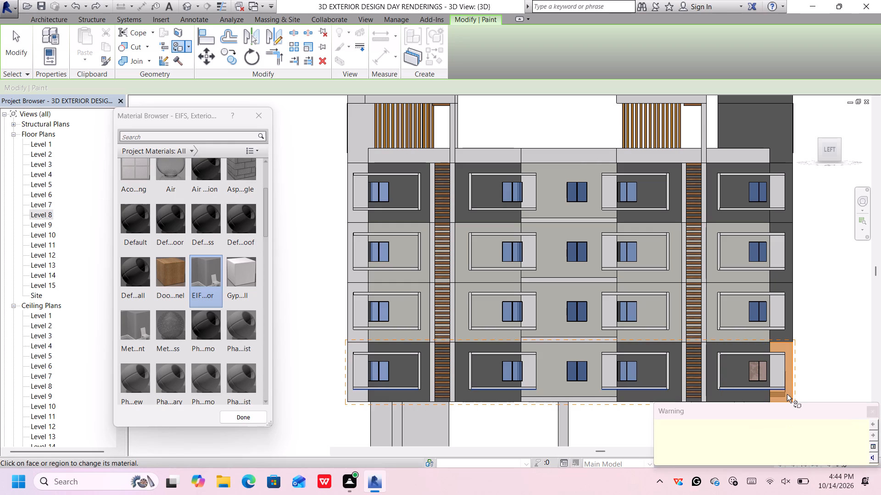
left_click(873, 412)
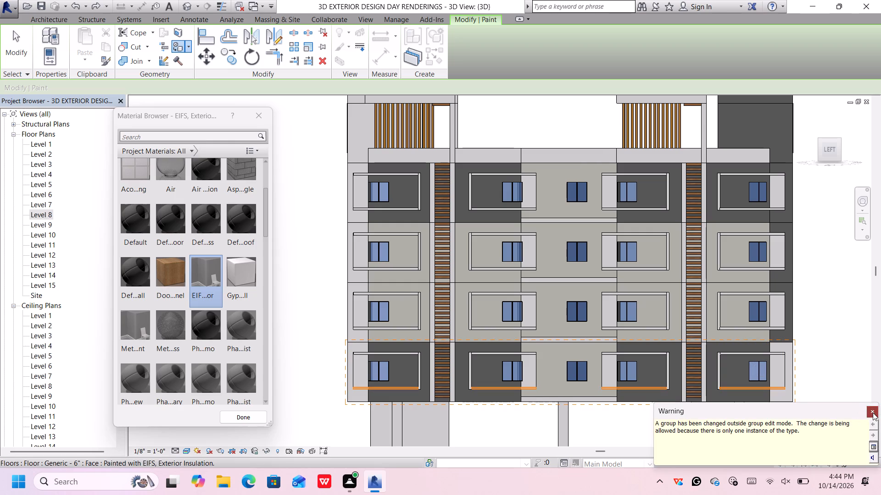
left_click(780, 395)
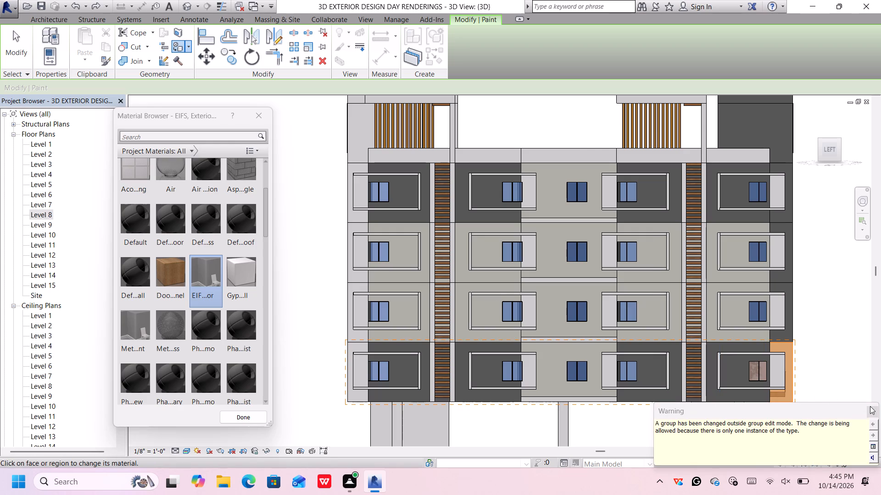
left_click(874, 412)
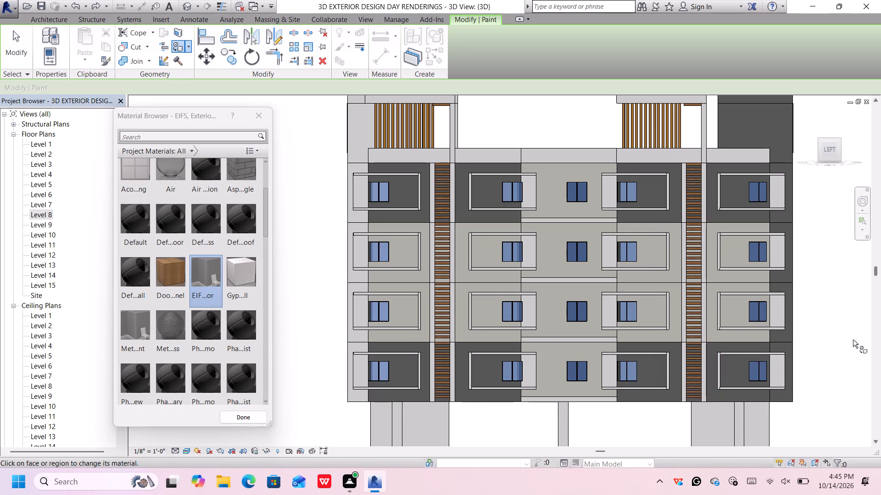
Paint the rear-end rooftop block and the rear-end wall strips of all four floors with EIFS, Exterior Insulation, dismissing the group warning.
left_click(353, 140)
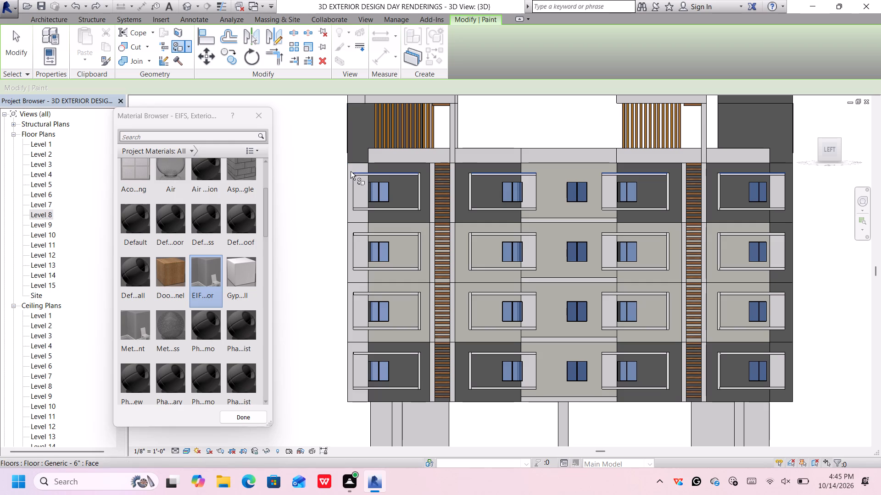
left_click(356, 215)
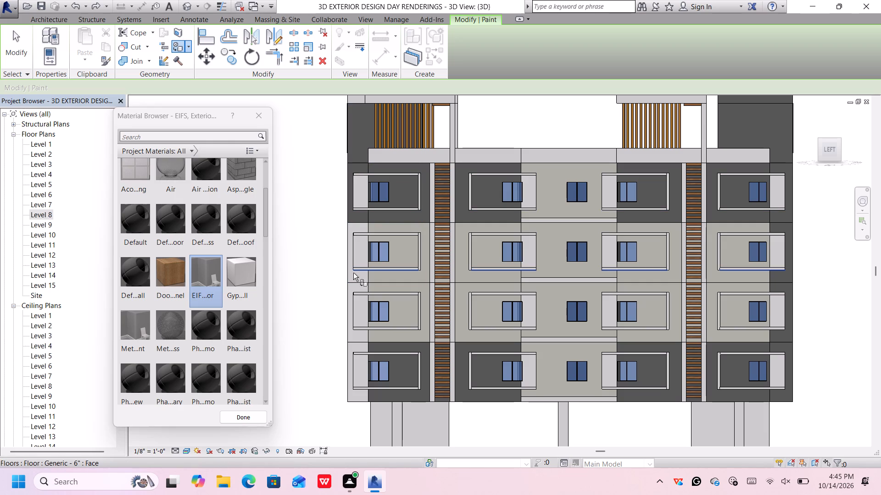
left_click(354, 277)
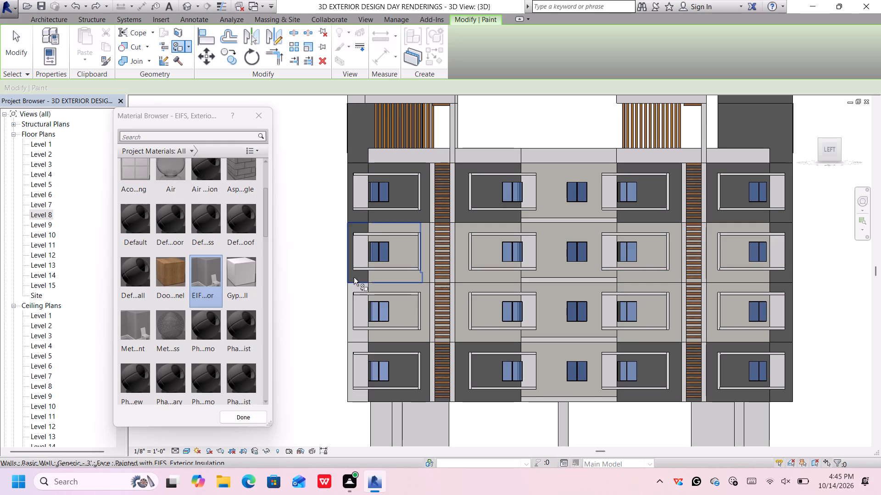
left_click(350, 338)
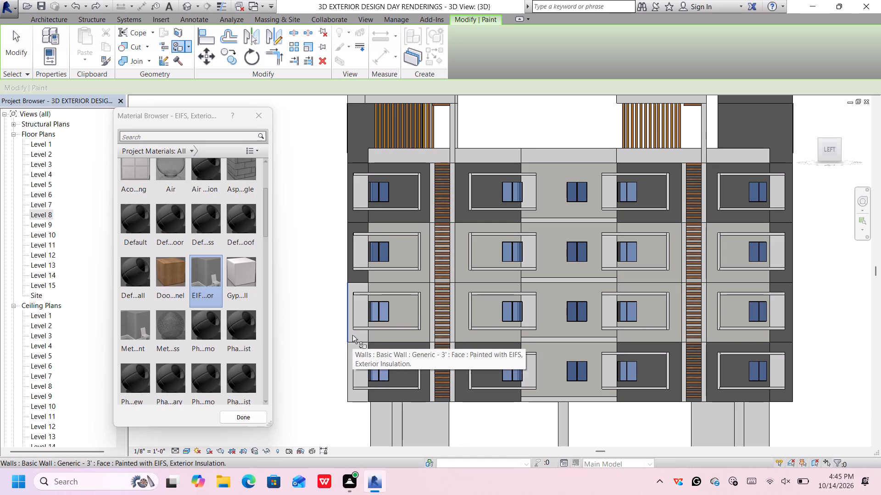
left_click(358, 335)
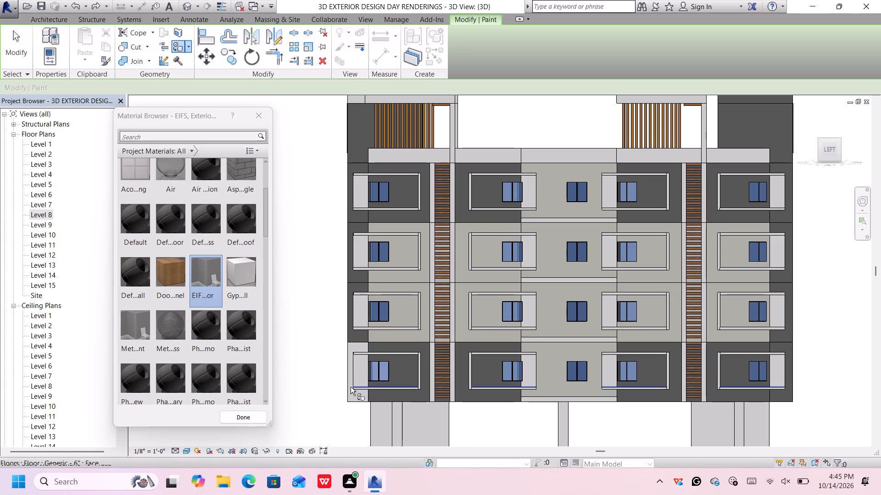
left_click(353, 395)
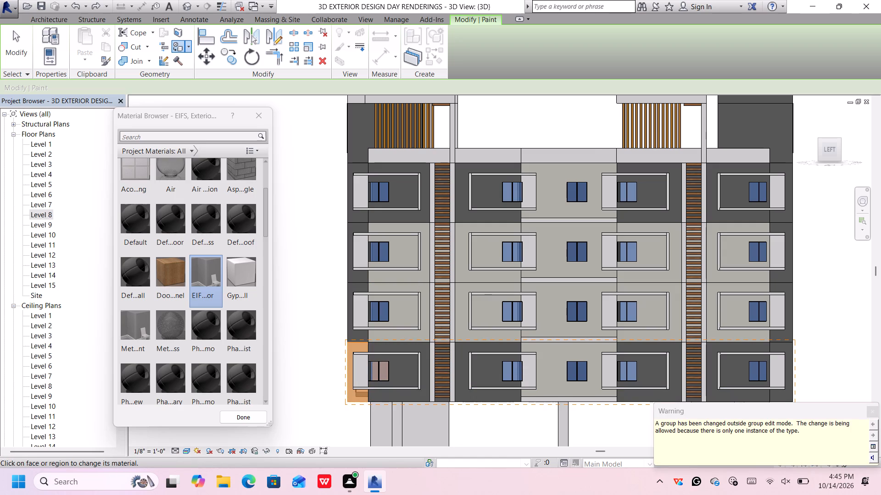
left_click(876, 410)
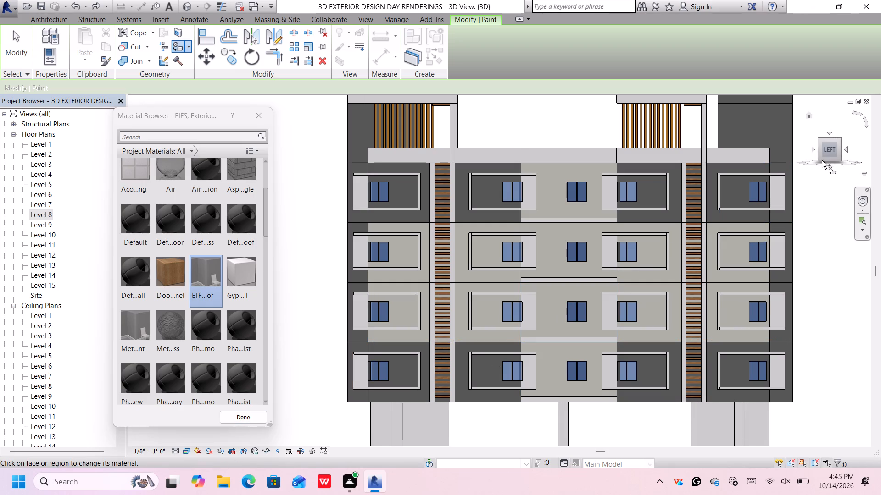
Use Remove Paint on the front edge of the left end wall at the second floor from the top, and dismiss the notification.
left_click(839, 140)
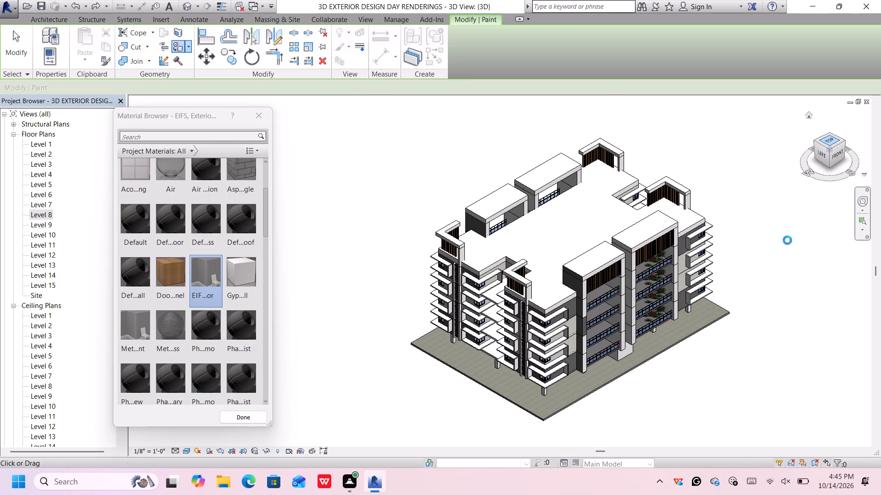
scroll(532, 344, "up", 5)
scroll(518, 332, "down", 1)
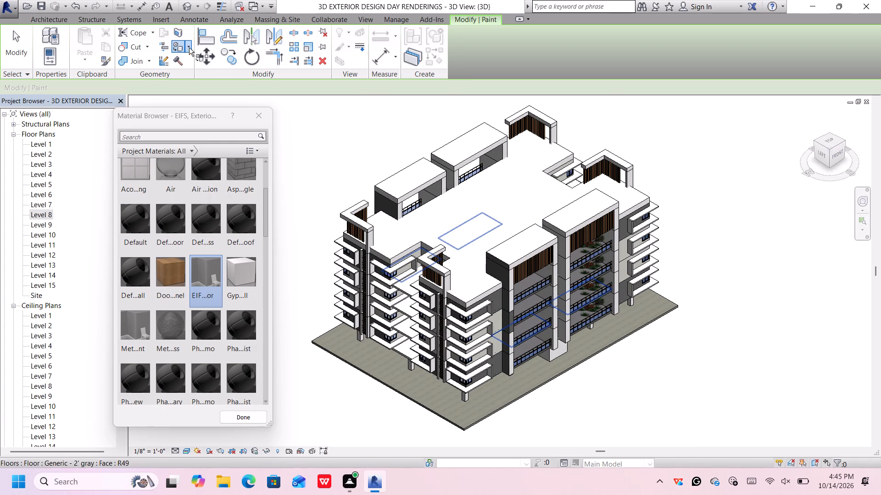
left_click(189, 46)
left_click(199, 85)
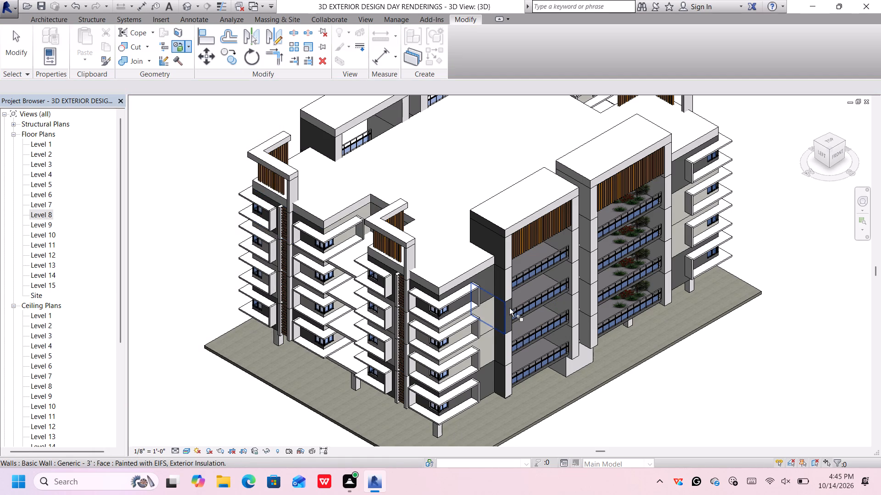
left_click(510, 303)
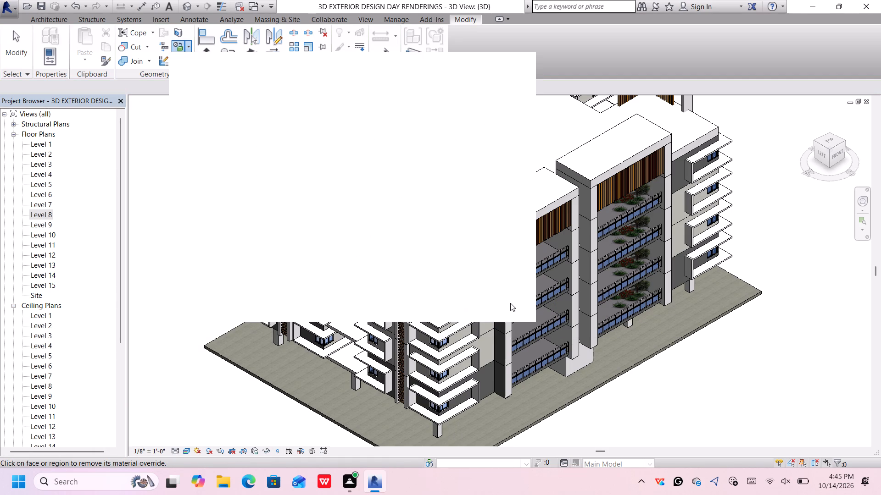
left_click(512, 68)
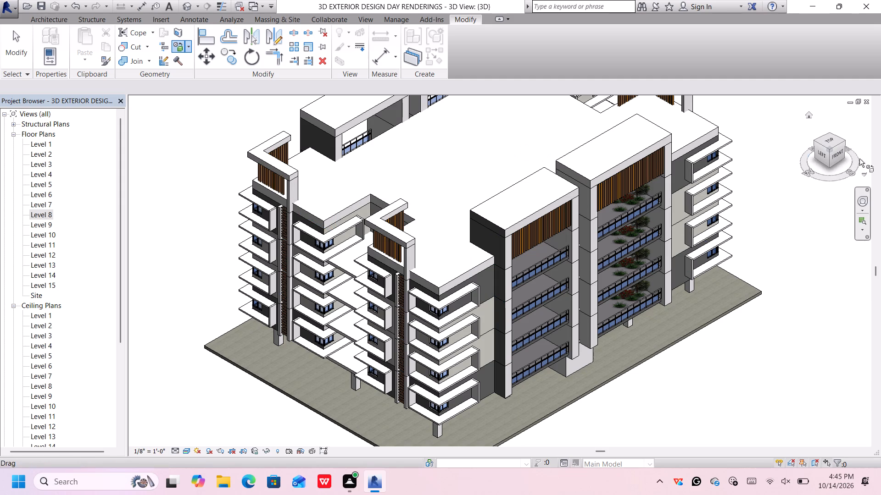
Paint the right-facing wall, roof slab edge and slab top of the front facade's left rooftop block with EIFS, Exterior Insulation.
middle_click_drag(761, 213, 711, 215)
scroll(756, 214, "down", 4)
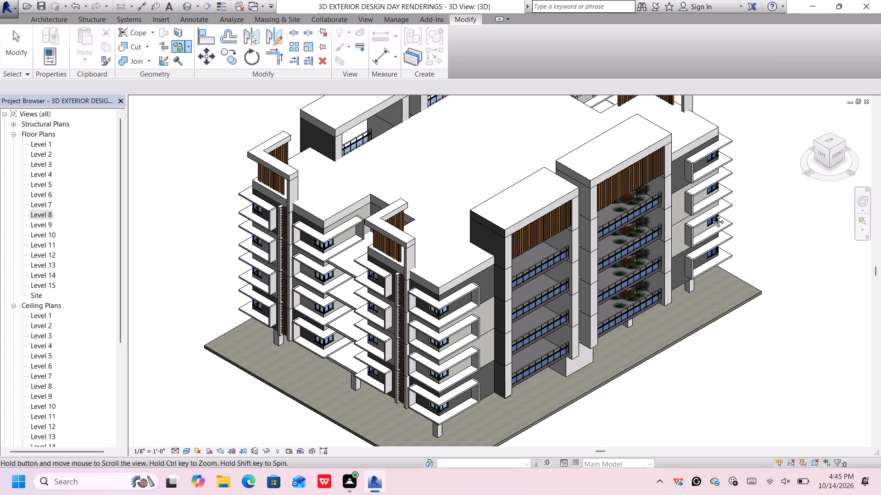
middle_click_drag(711, 215, 687, 219)
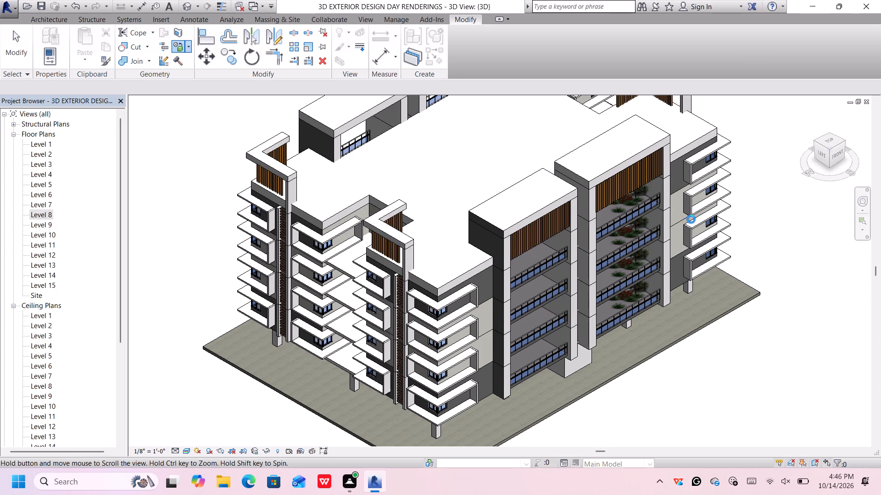
middle_click(691, 221, "shift")
middle_click(691, 221, "shift")
scroll(748, 203, "up", 1)
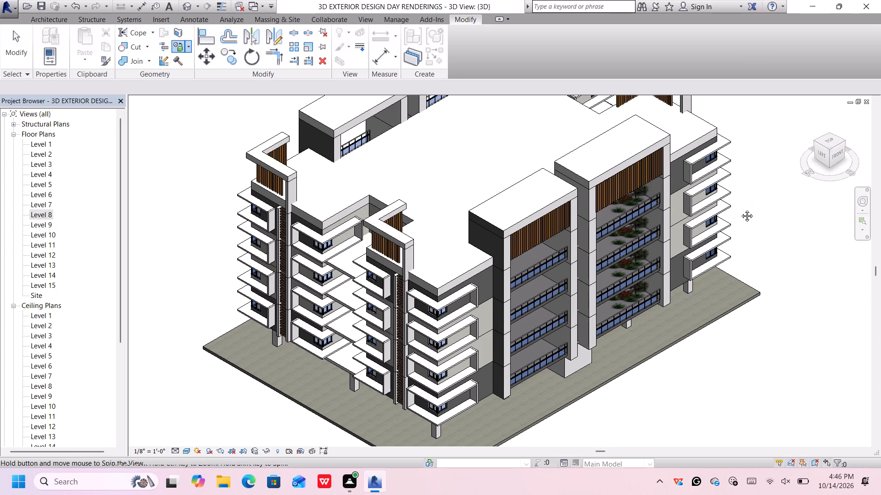
middle_click_drag(739, 209, 733, 210, "shift")
middle_click_drag(732, 210, 728, 210, "shift")
middle_click(728, 210, "shift")
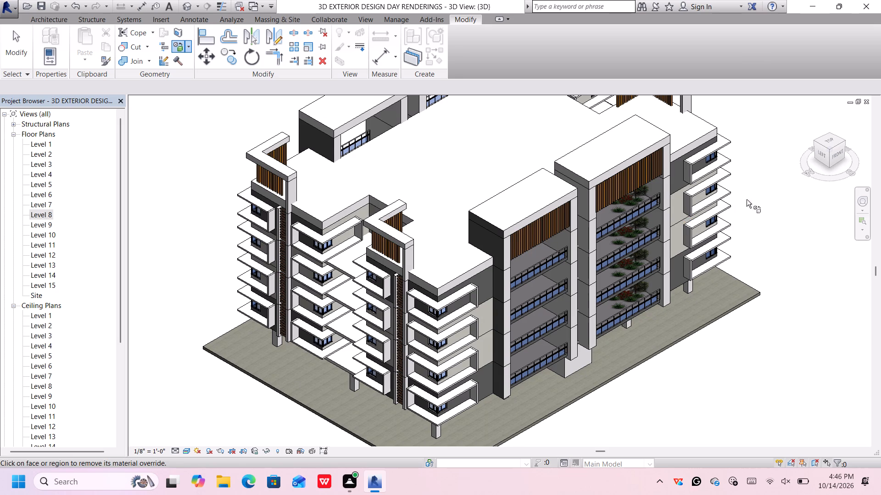
middle_click_drag(747, 201, 715, 205)
scroll(715, 205, "up", 1, "shift")
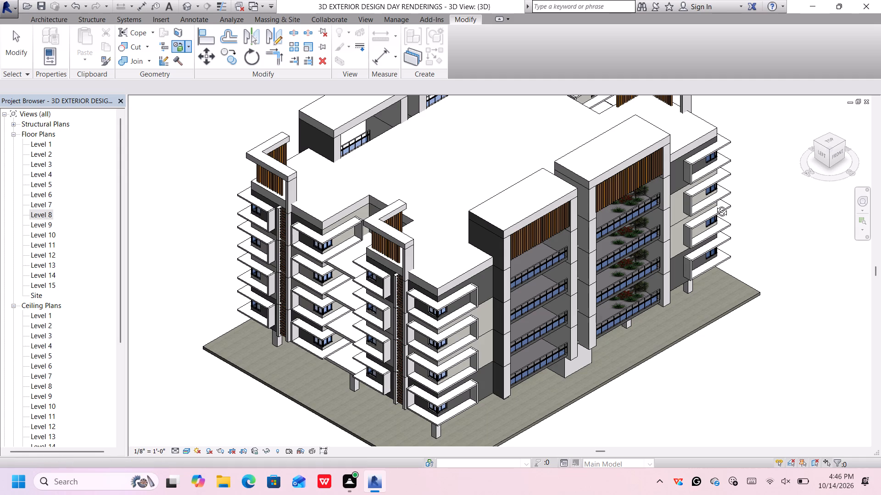
middle_click_drag(771, 192, 731, 202)
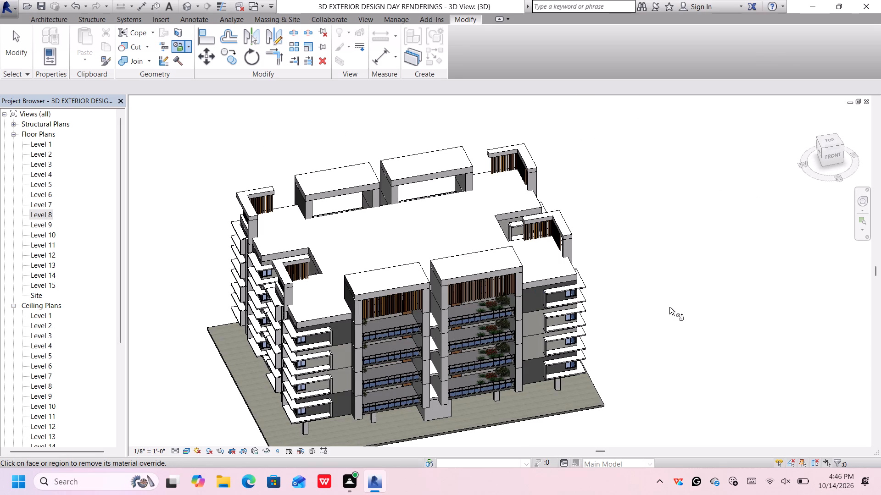
middle_click_drag(669, 307, 635, 307, "shift")
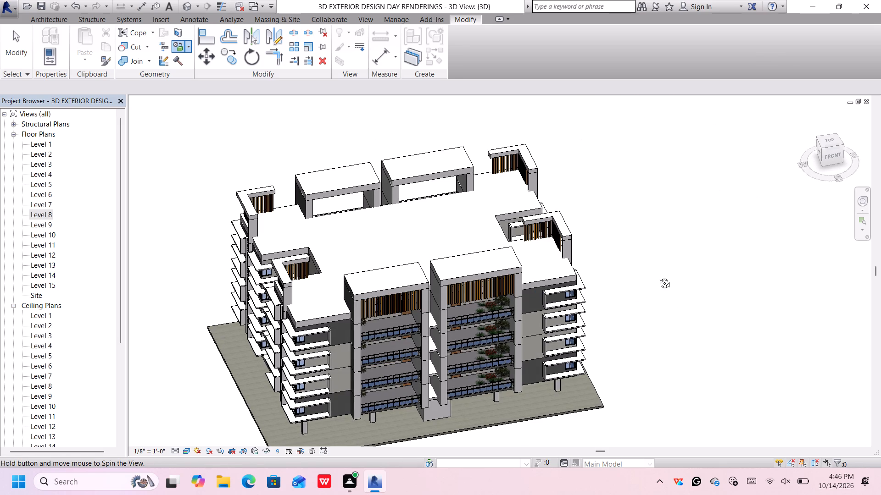
middle_click_drag(669, 345, 616, 349)
middle_click_drag(646, 334, 634, 335, "shift")
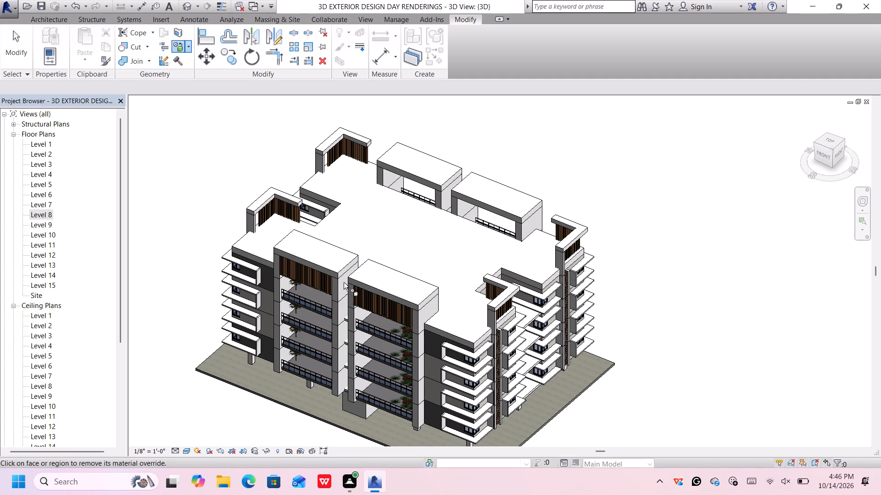
scroll(344, 278, "up", 9)
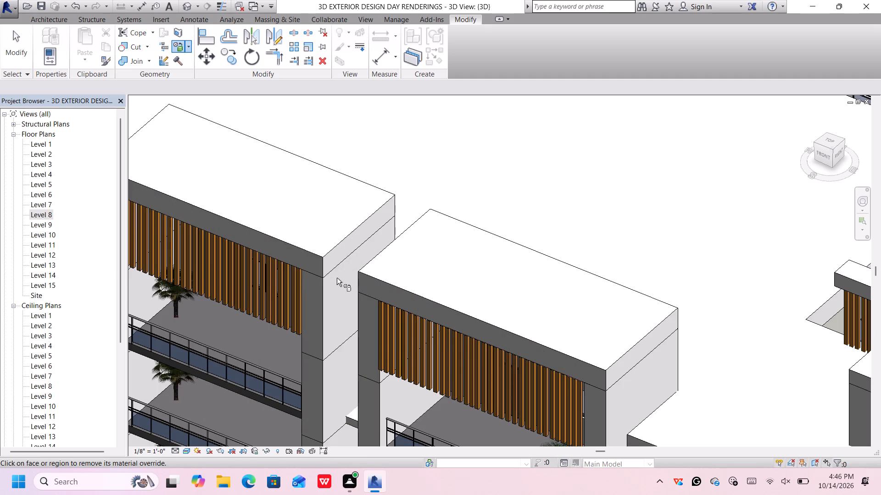
left_click(336, 288)
left_click(189, 47)
left_click(194, 64)
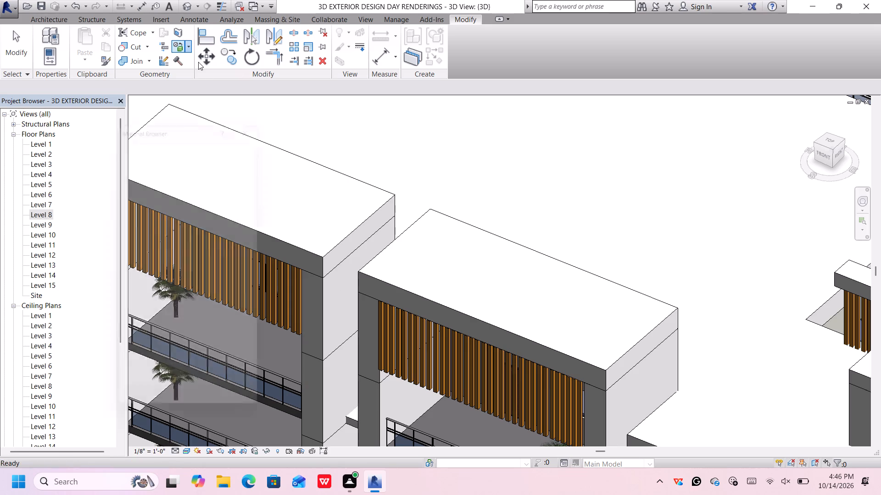
left_click(200, 286)
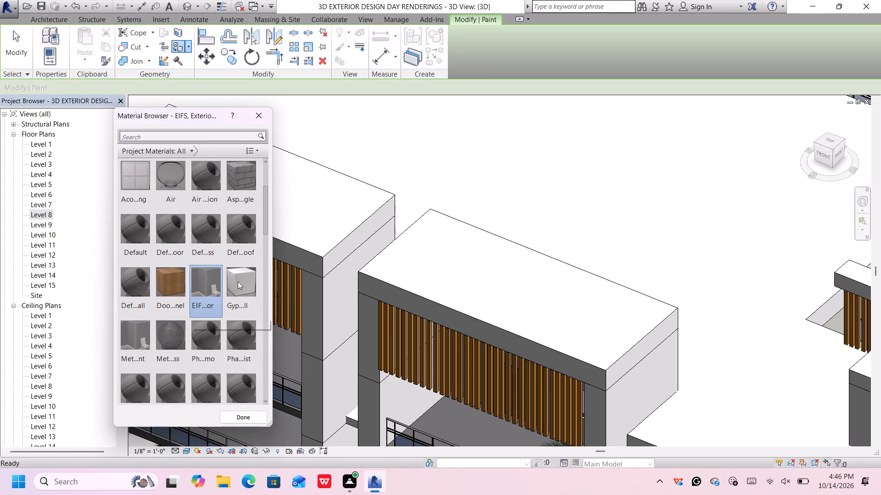
left_click(333, 286)
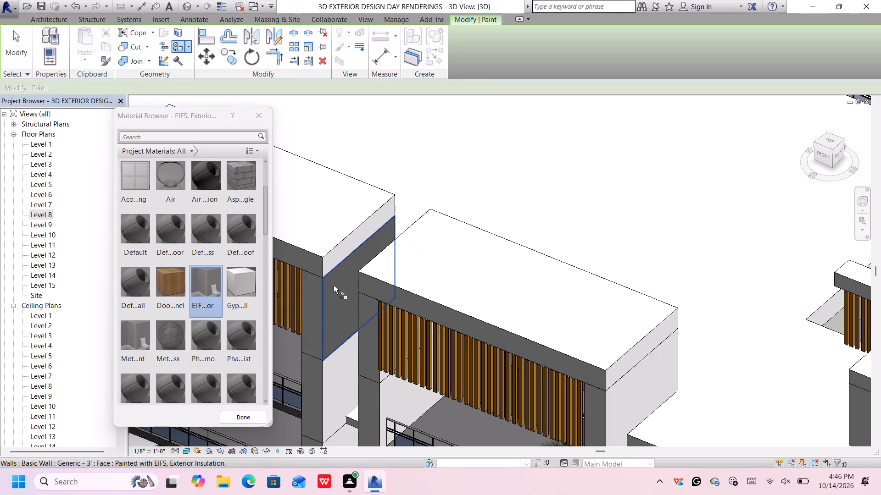
left_click(337, 253)
left_click(335, 232)
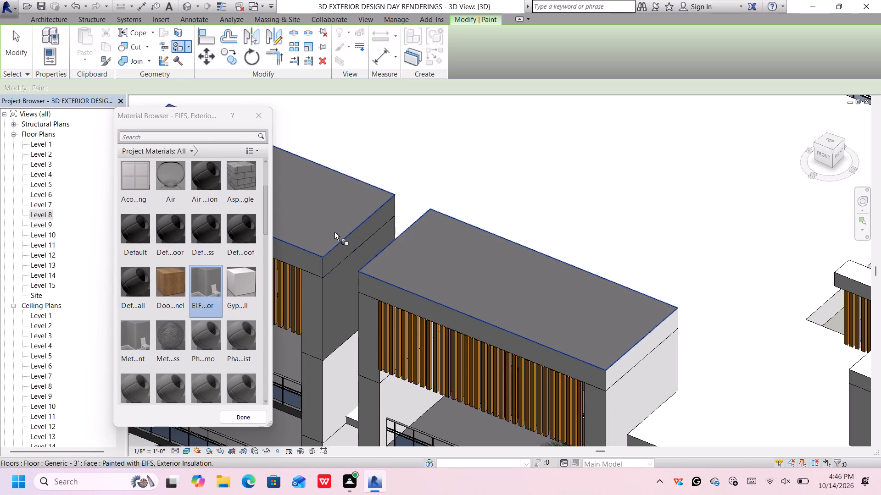
Paint the right-facing wall strips of the top two floors below that block with EIFS, Exterior Insulation, and dismiss the notification.
scroll(340, 361, "down", 2)
left_click(340, 371)
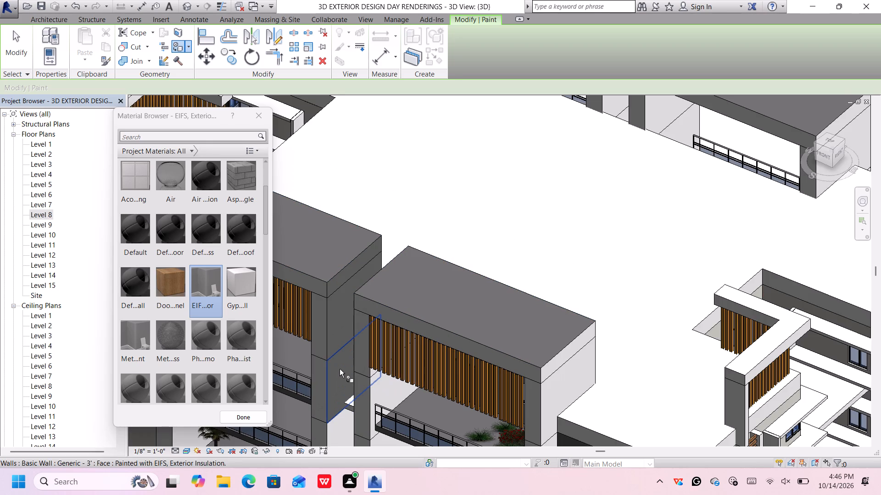
scroll(340, 368, "down", 9)
middle_click_drag(341, 364, 342, 363)
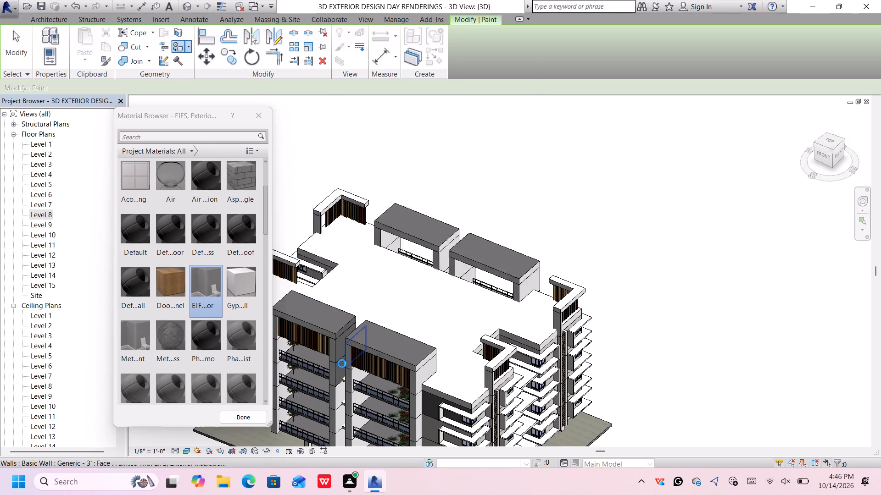
middle_click_drag(342, 363, 361, 325)
scroll(350, 341, "up", 13)
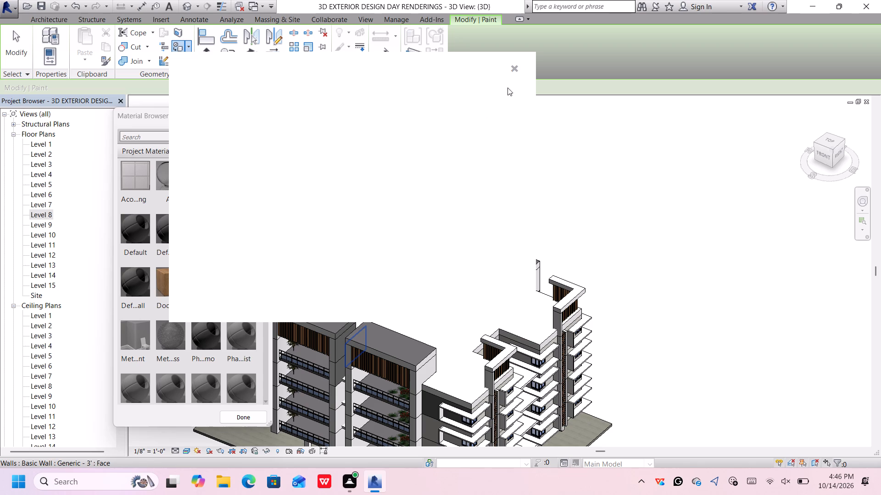
left_click(516, 66)
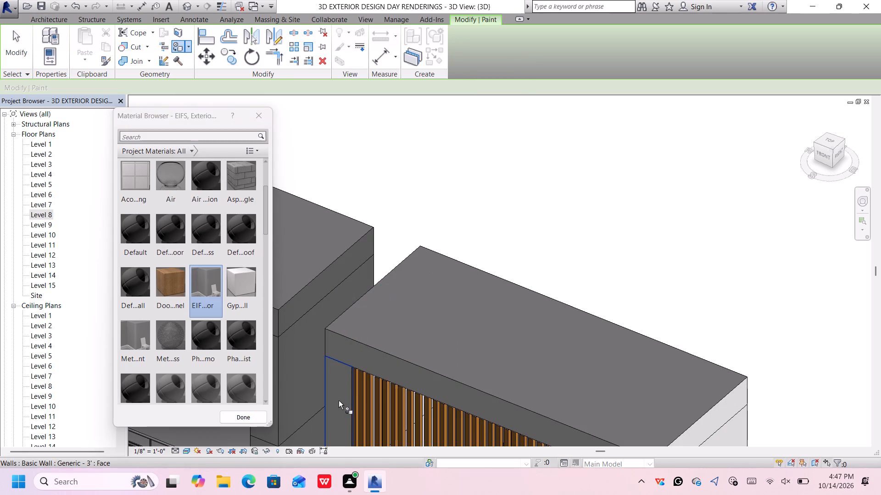
scroll(436, 297, "down", 7)
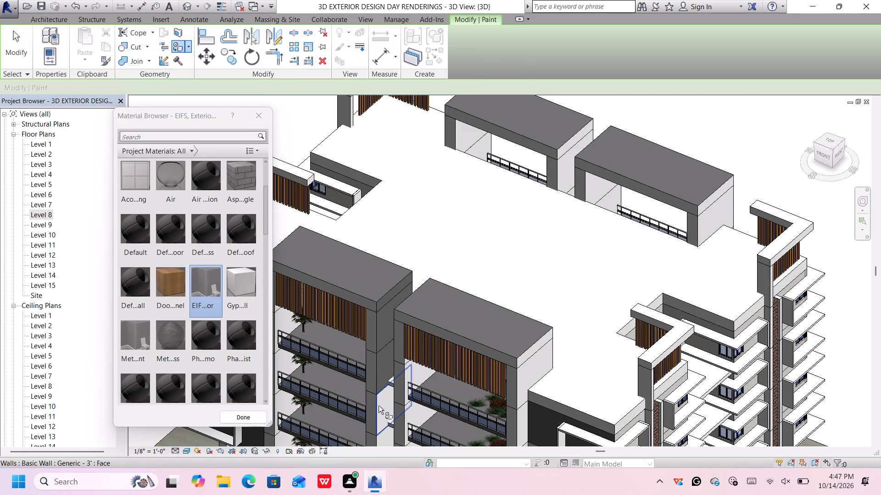
left_click(379, 406)
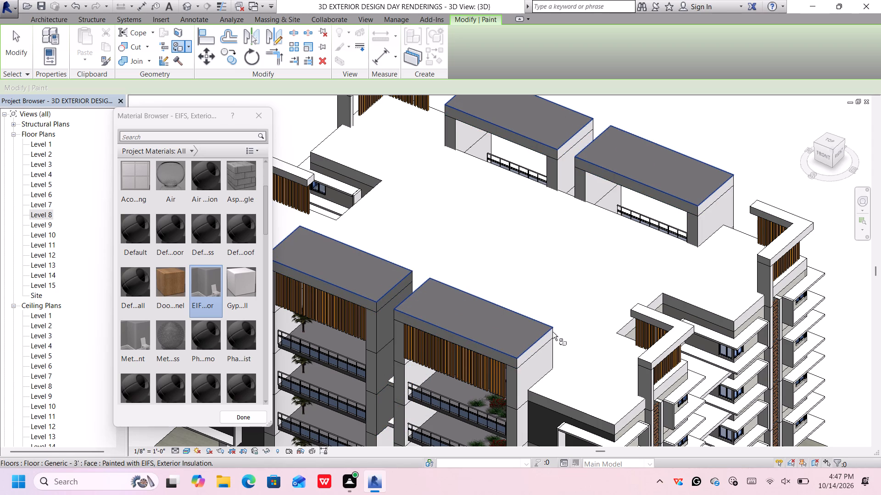
Paint the front facade's right rooftop block's right-facing slab edge and wall, plus the top-floor strip below, with EIFS, Exterior Insulation.
left_click(518, 365)
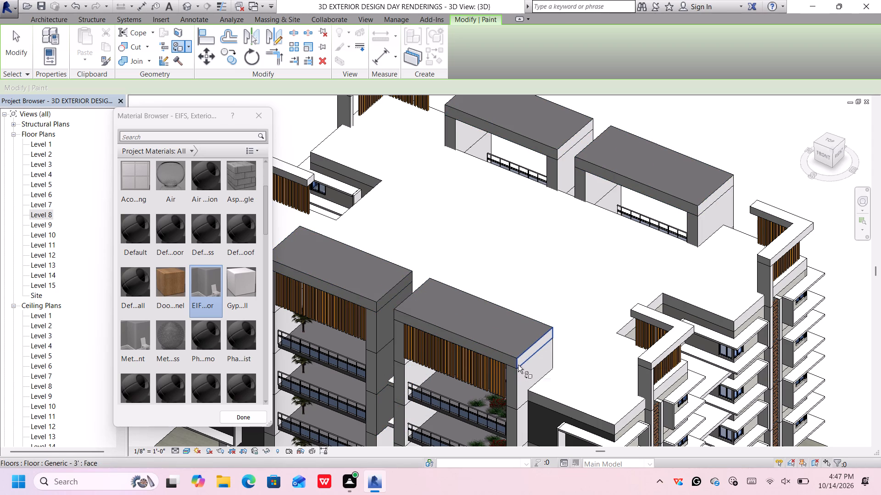
left_click(520, 375)
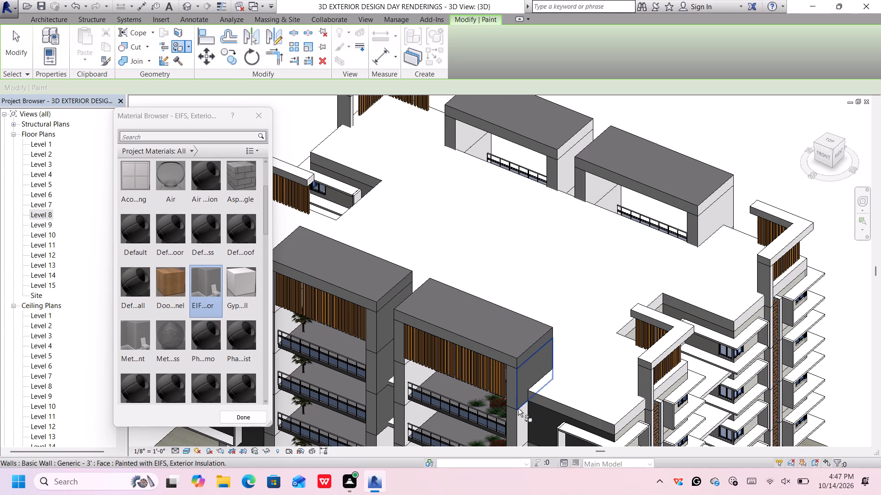
left_click(520, 415)
Paint the right-facing wall strips of the two lowest floors below the left front rooftop block with EIFS, Exterior Insulation.
scroll(523, 410, "down", 9)
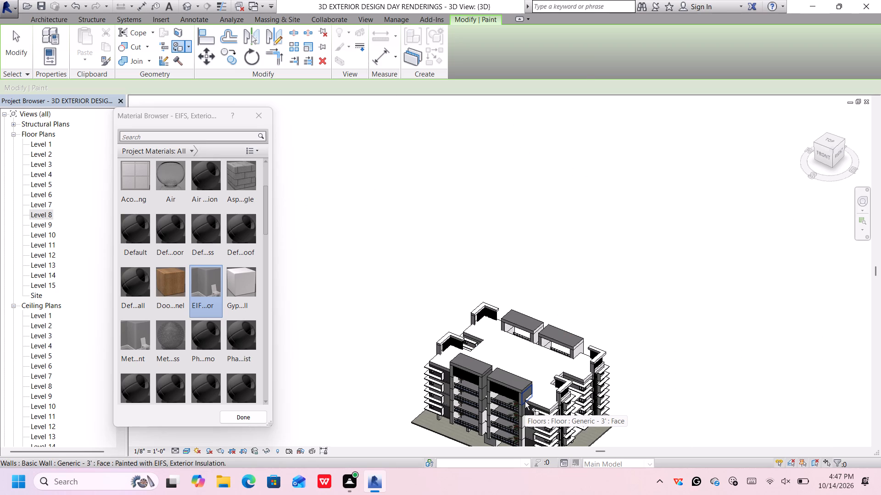
scroll(480, 417, "up", 5)
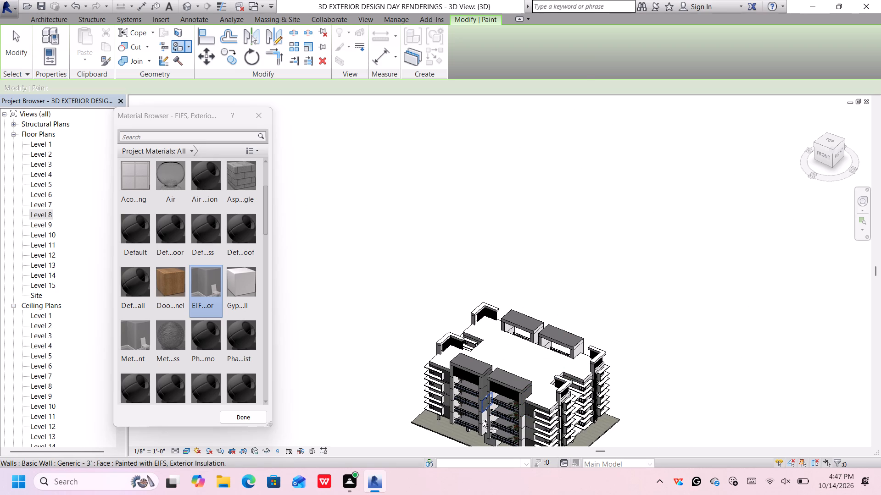
scroll(485, 426, "up", 5)
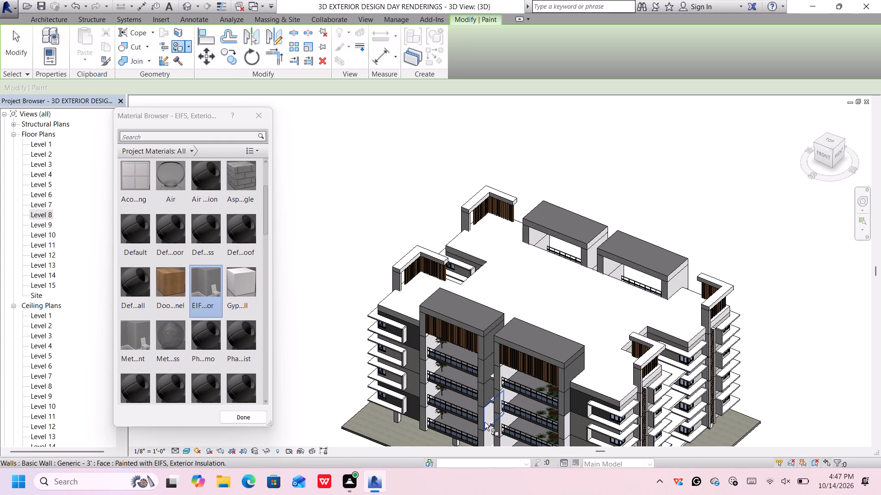
left_click(483, 415)
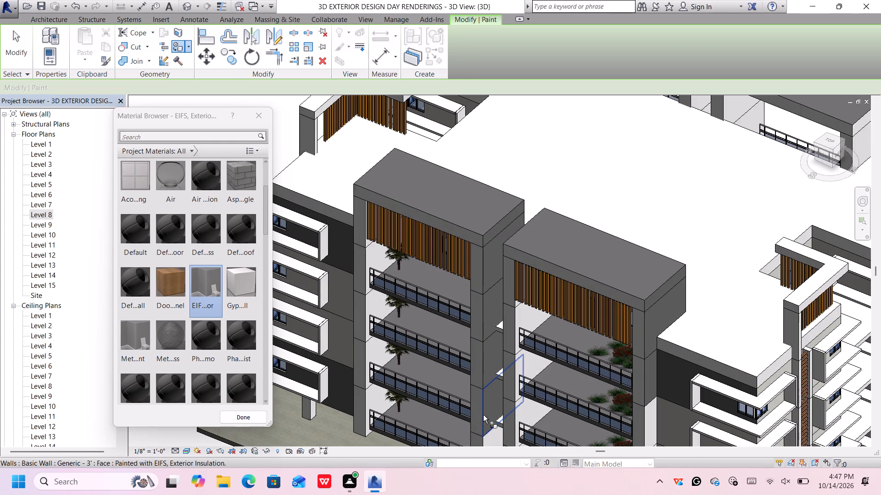
scroll(485, 411, "down", 4)
middle_click_drag(485, 408, 485, 406)
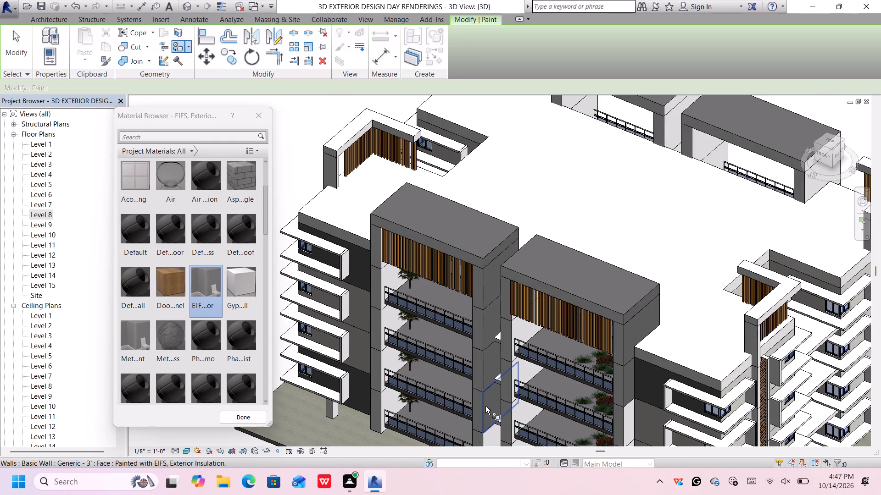
middle_click_drag(485, 406, 485, 353)
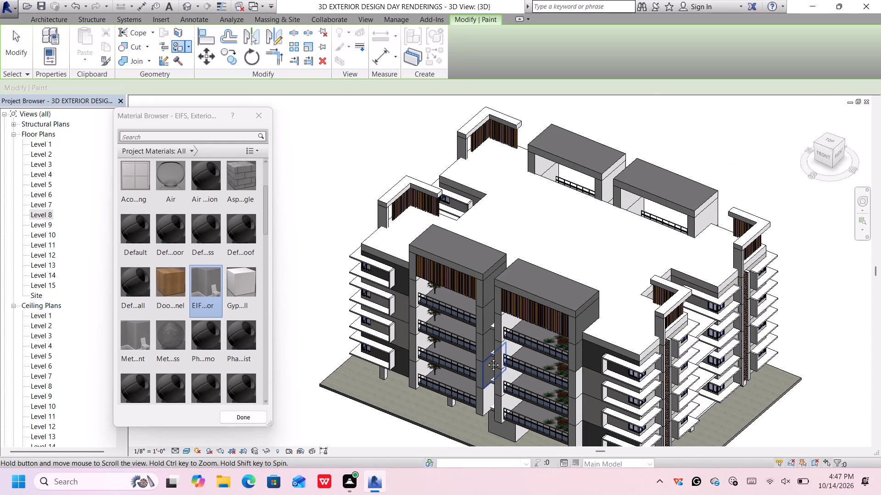
scroll(487, 396, "up", 1)
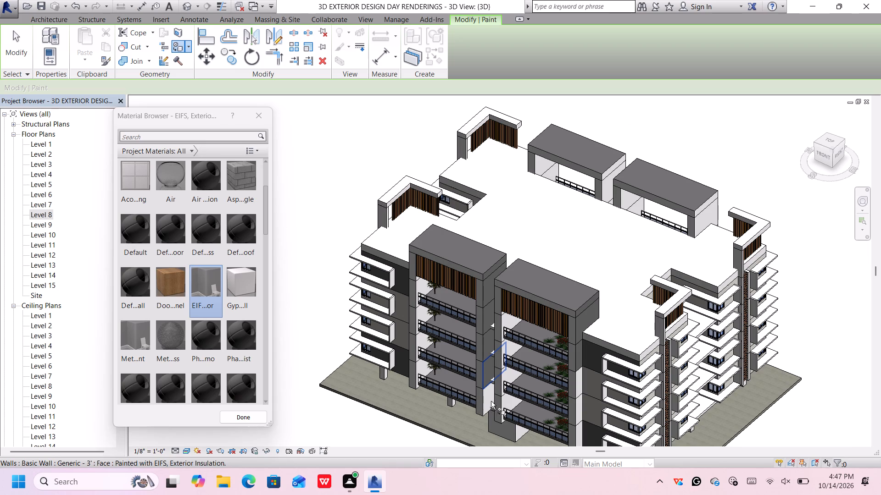
middle_click_drag(491, 400, 489, 316)
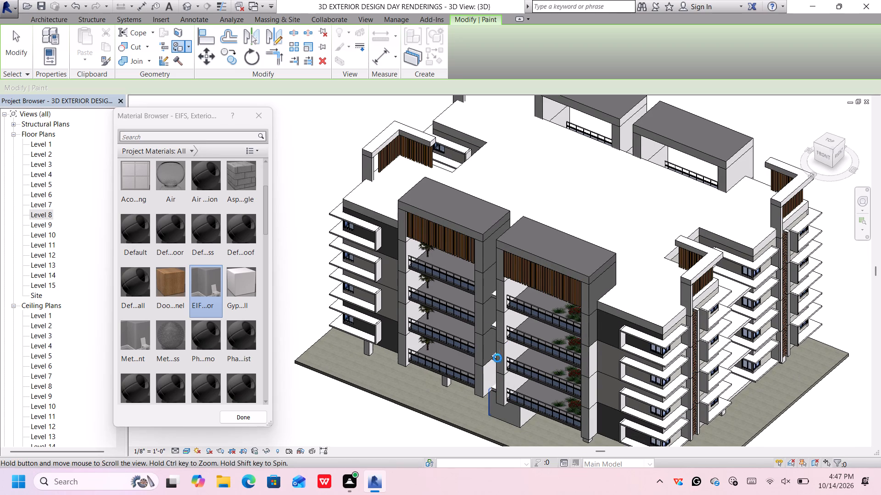
scroll(490, 354, "up", 5)
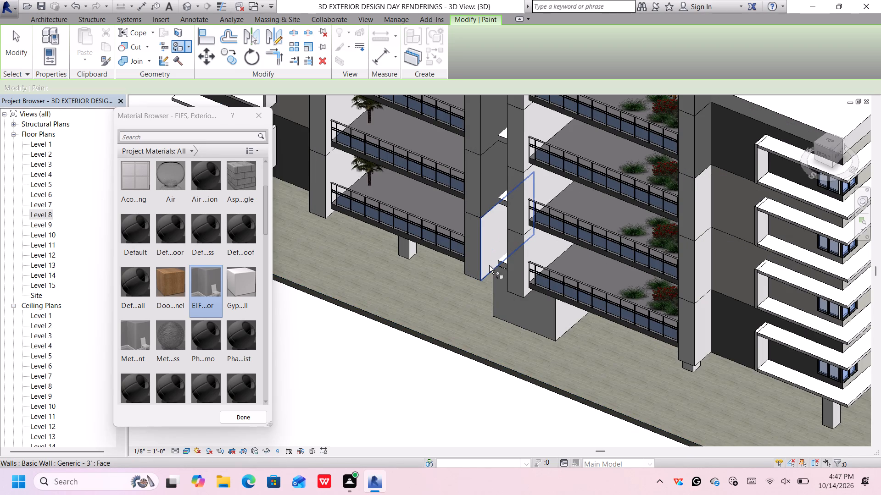
left_click(488, 264)
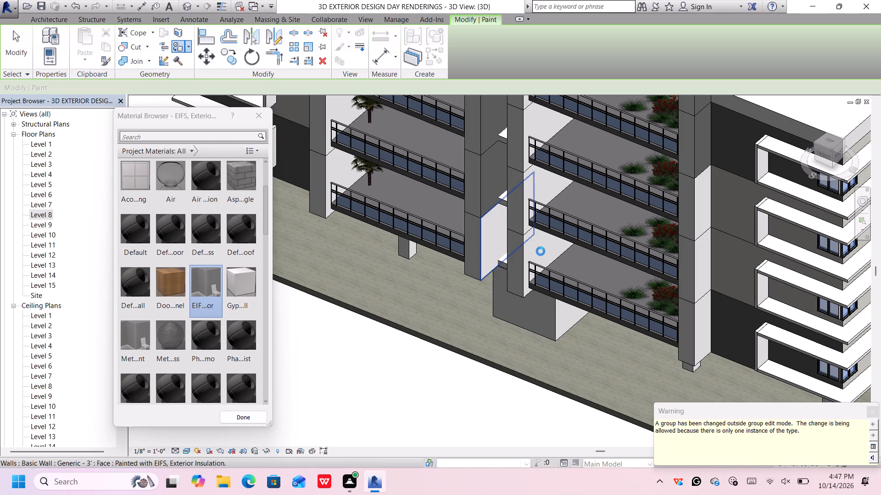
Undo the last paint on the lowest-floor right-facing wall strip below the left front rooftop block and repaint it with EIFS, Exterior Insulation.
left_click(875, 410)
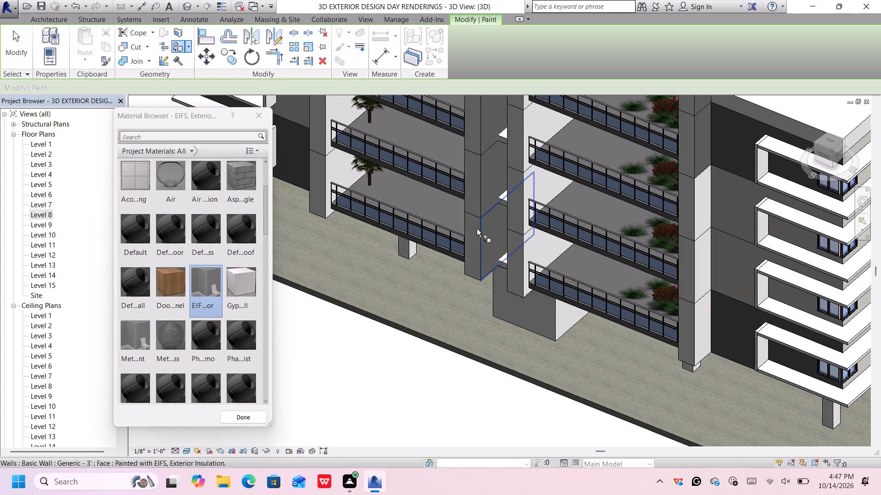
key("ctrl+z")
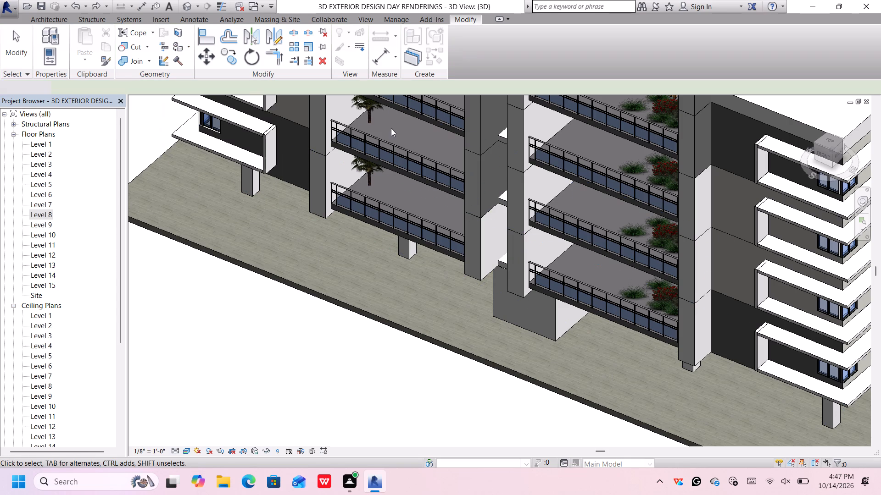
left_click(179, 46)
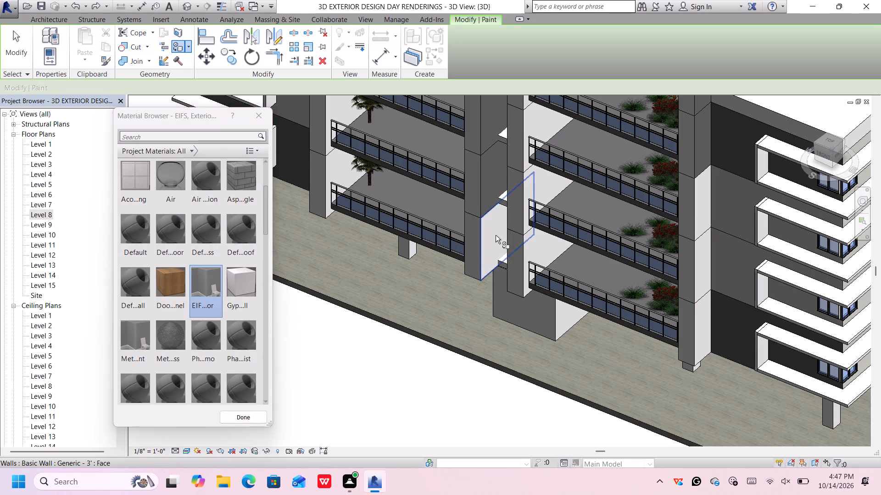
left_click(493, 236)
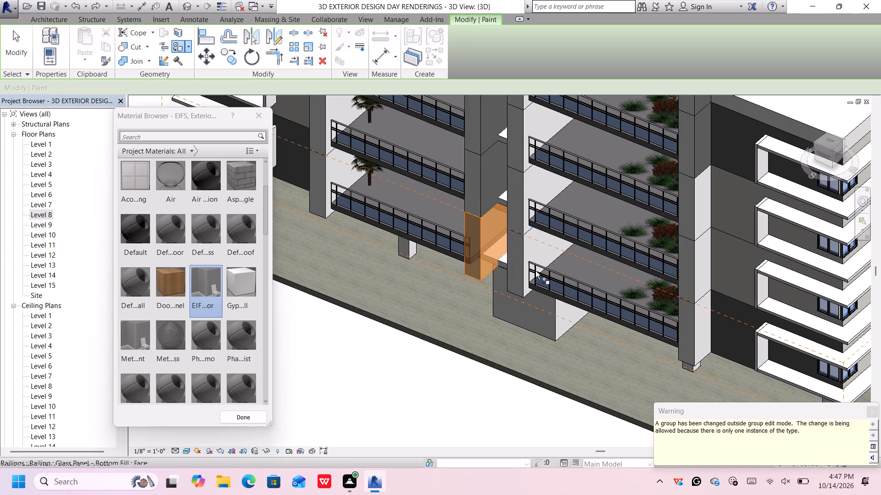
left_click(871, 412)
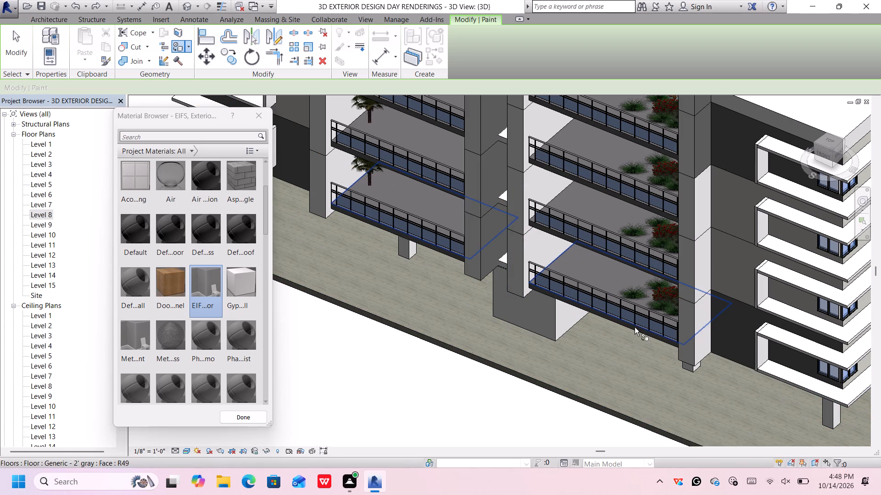
Paint the right-facing wall strips of the three lowest floors below the right front rooftop block with EIFS, Exterior Insulation, dismissing the notification.
left_click(700, 324)
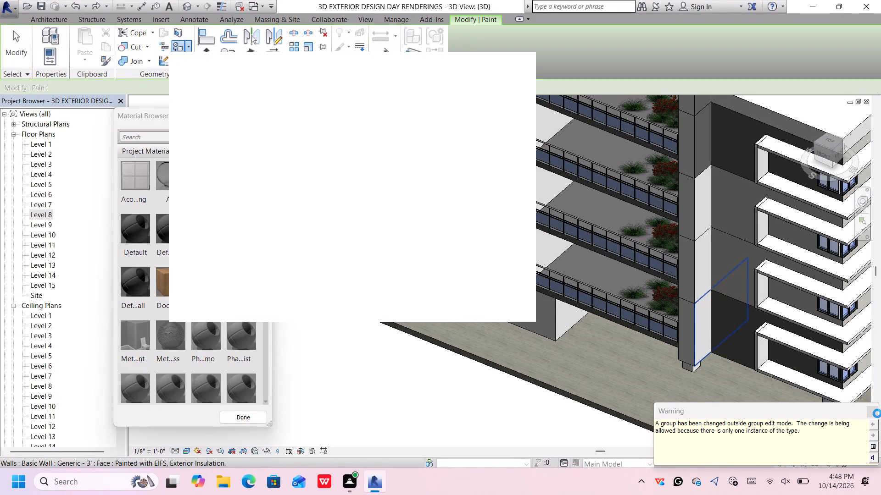
left_click(877, 413)
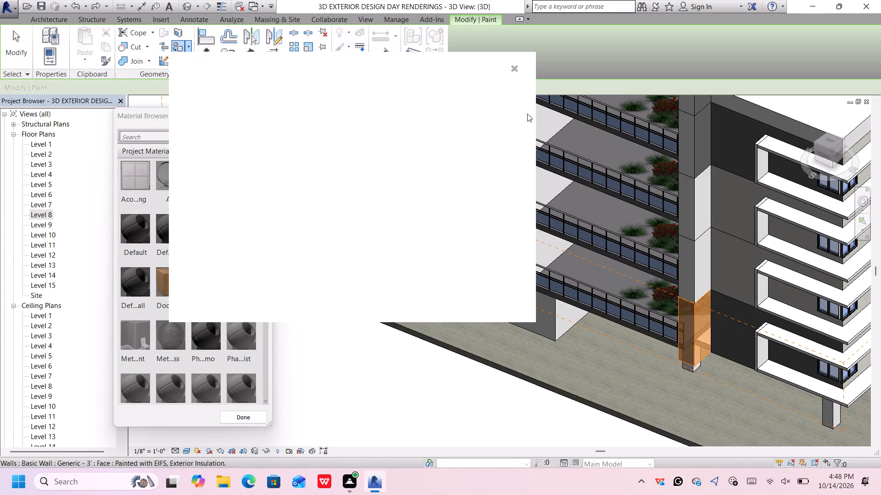
left_click(514, 66)
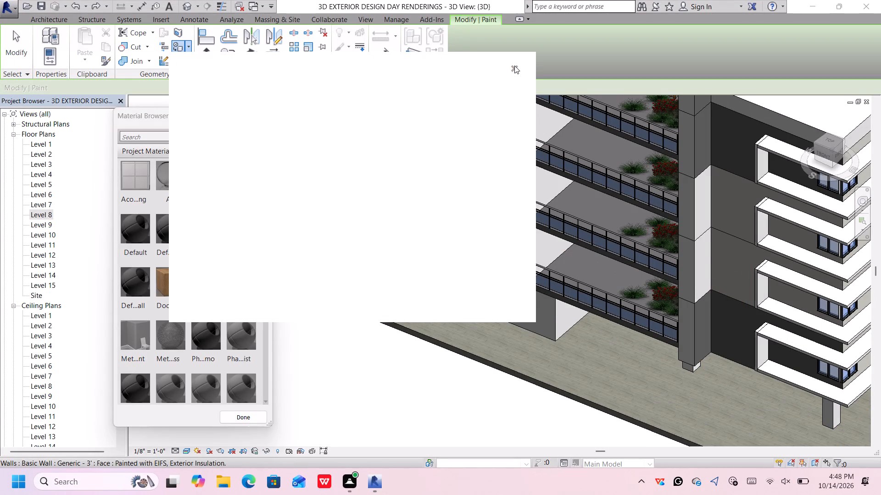
left_click(700, 264)
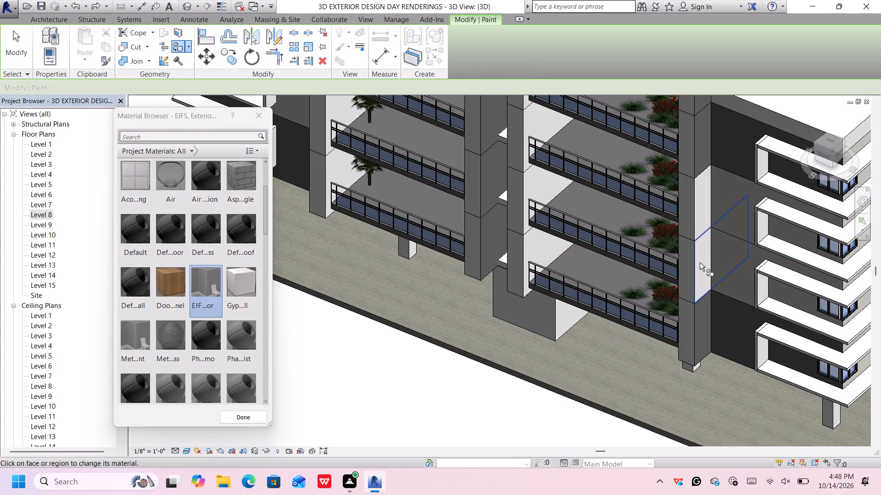
left_click(699, 223)
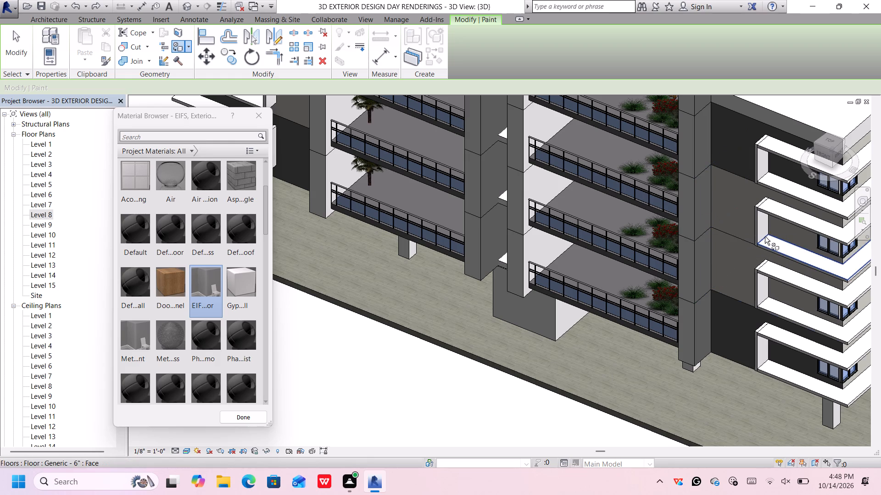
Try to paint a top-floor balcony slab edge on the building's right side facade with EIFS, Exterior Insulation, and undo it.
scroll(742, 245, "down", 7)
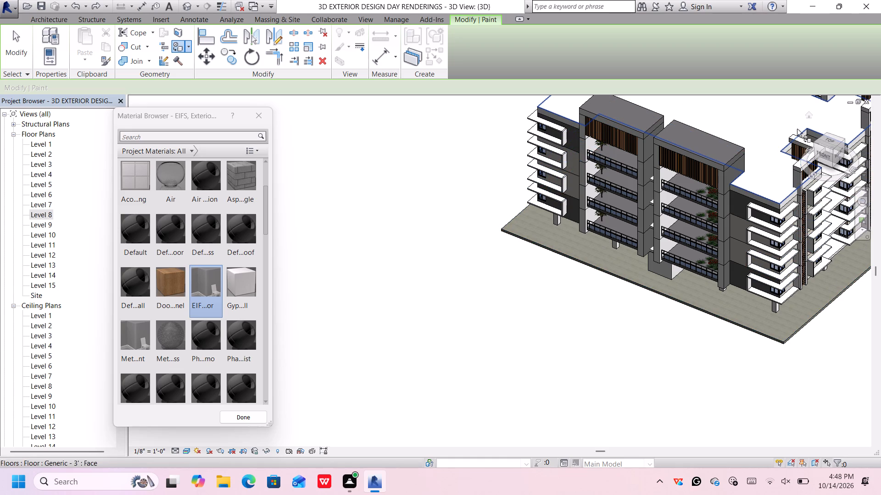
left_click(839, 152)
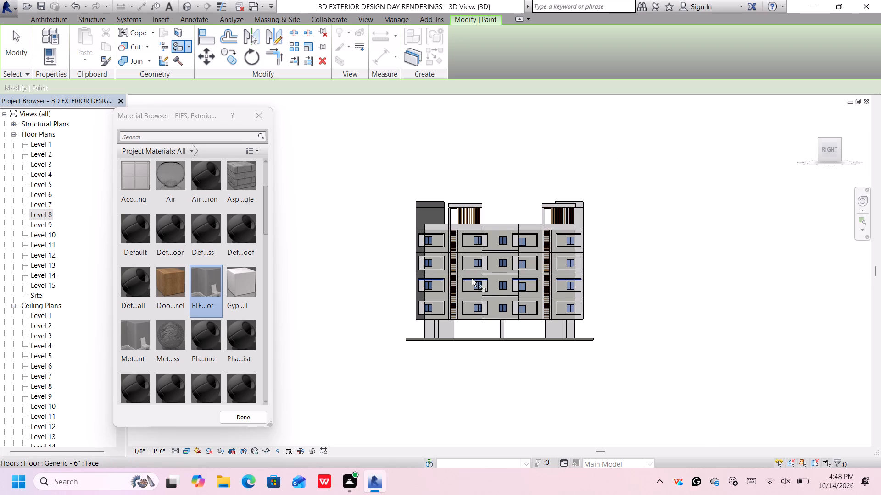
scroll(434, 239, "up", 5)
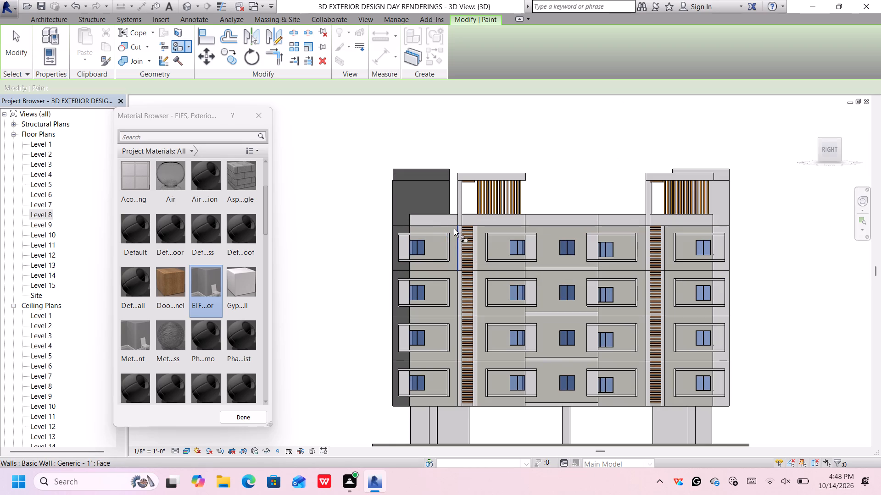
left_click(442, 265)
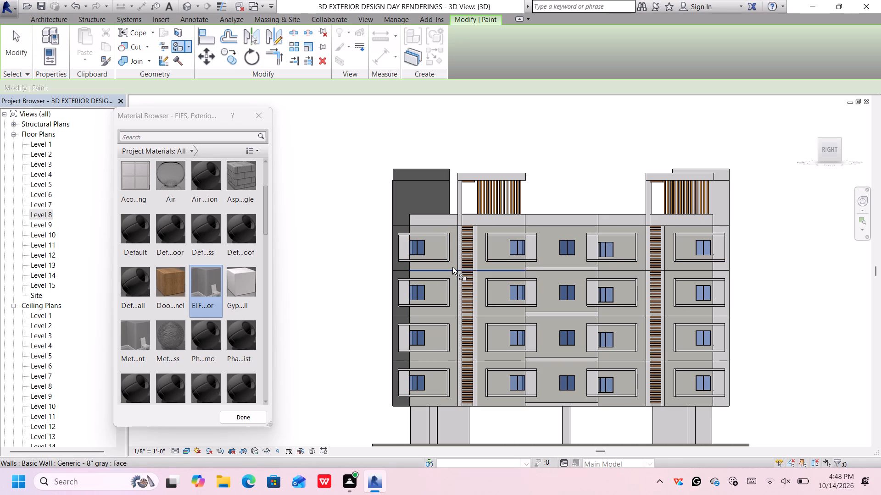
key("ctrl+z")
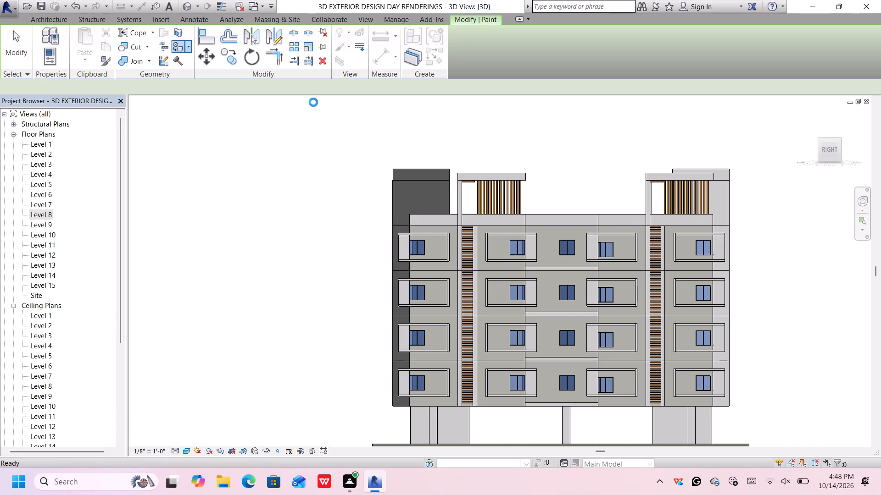
Paint the top-floor and lowest-floor walls of the right side facade's left wing with EIFS, Exterior Insulation, and dismiss the notification.
left_click(174, 44)
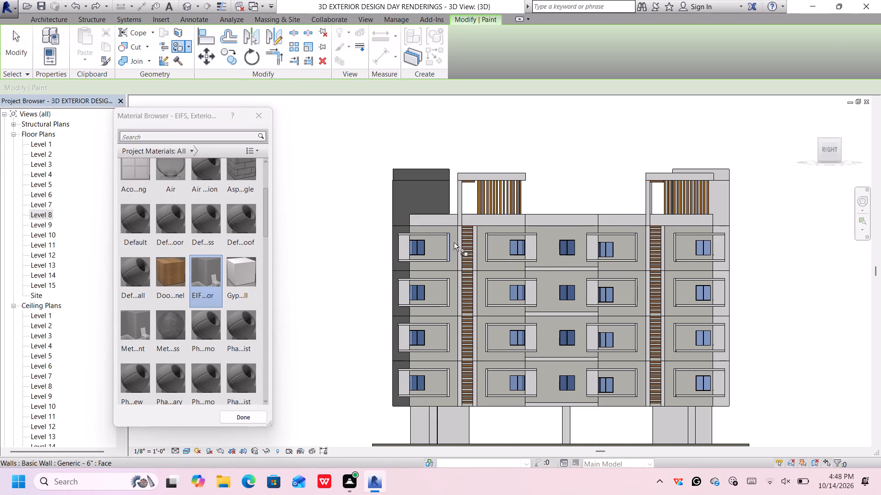
scroll(453, 238, "up", 7)
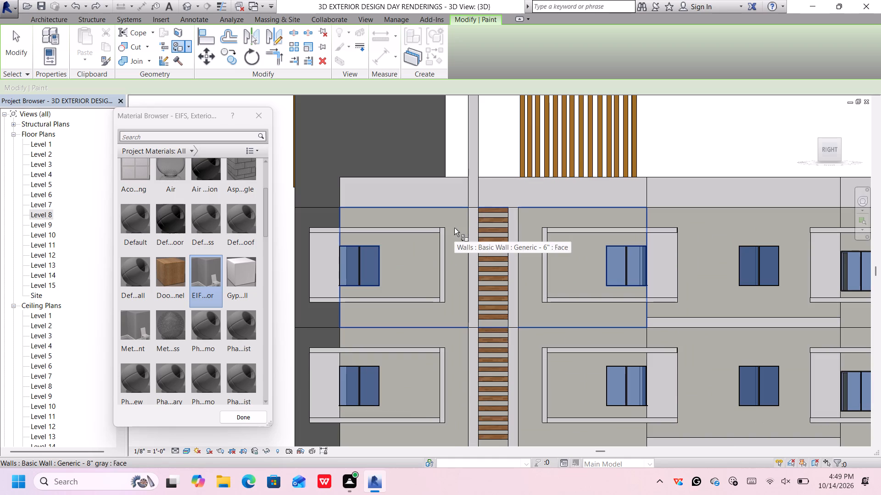
left_click(454, 228)
scroll(454, 228, "down", 8)
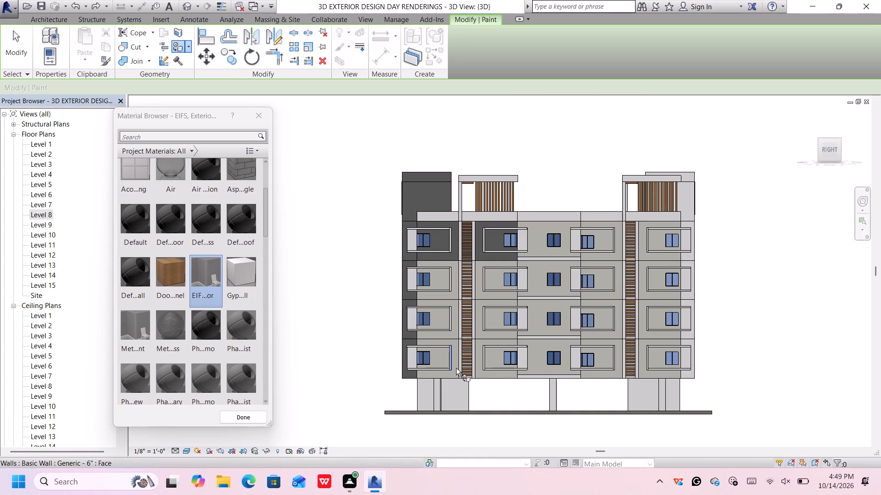
scroll(455, 368, "up", 7)
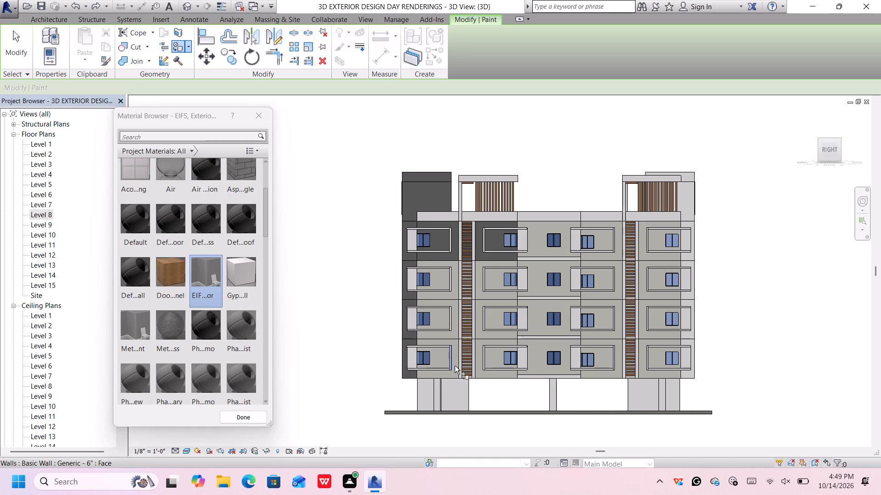
left_click(458, 368)
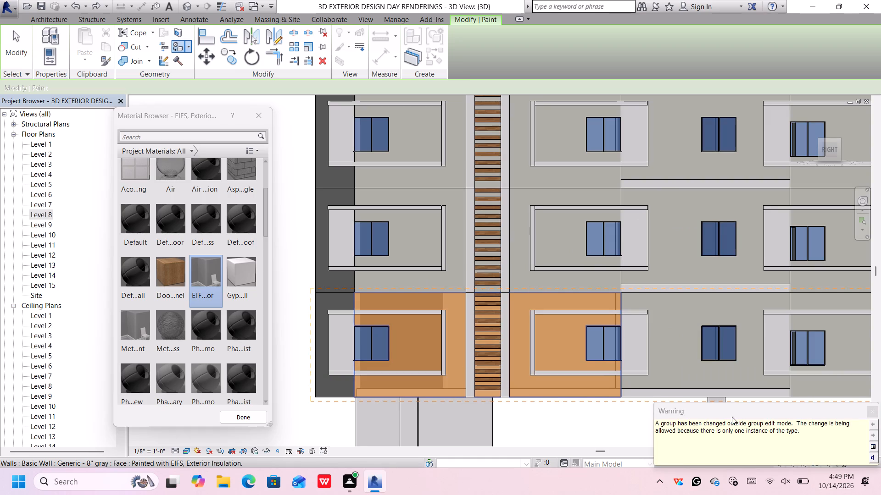
left_click(871, 412)
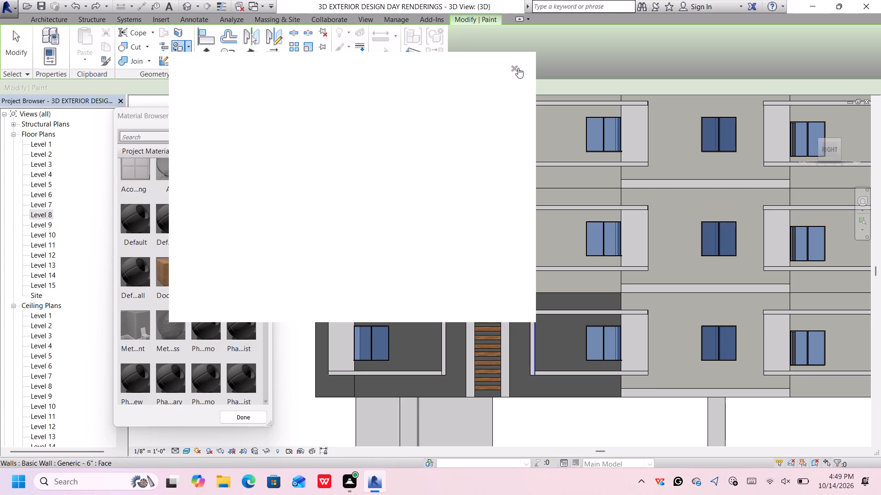
left_click(514, 69)
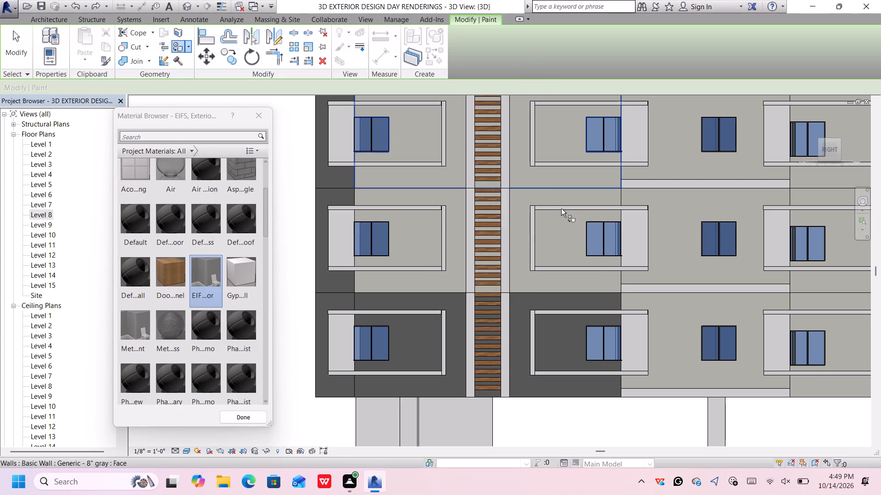
Paint the top-floor and lowest-floor walls of the right side facade's right wing with EIFS, Exterior Insulation.
scroll(597, 250, "down", 7)
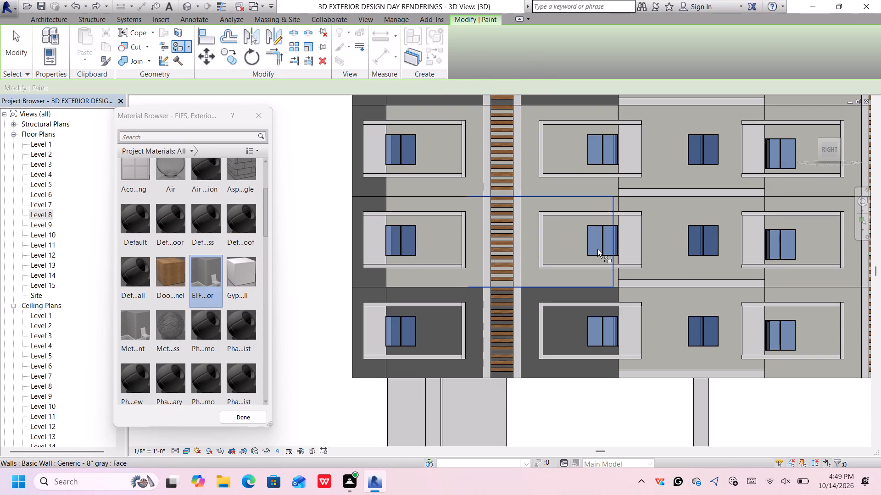
scroll(597, 249, "down", 6)
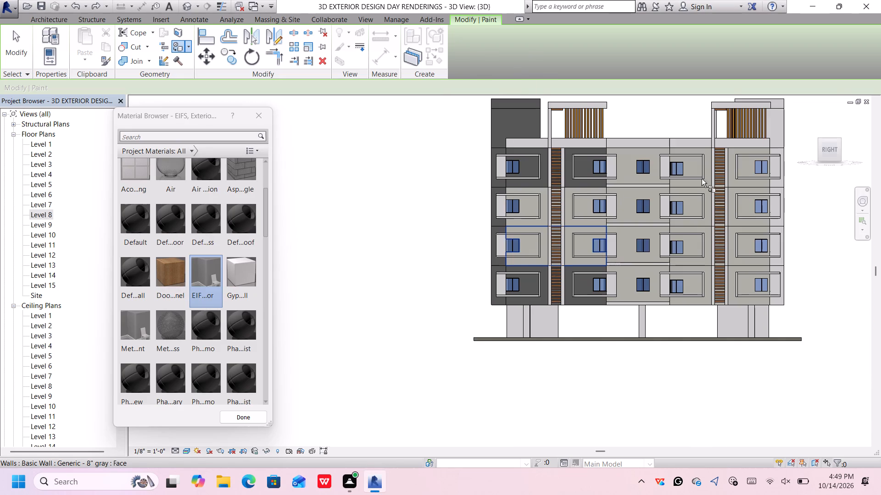
scroll(662, 209, "up", 3)
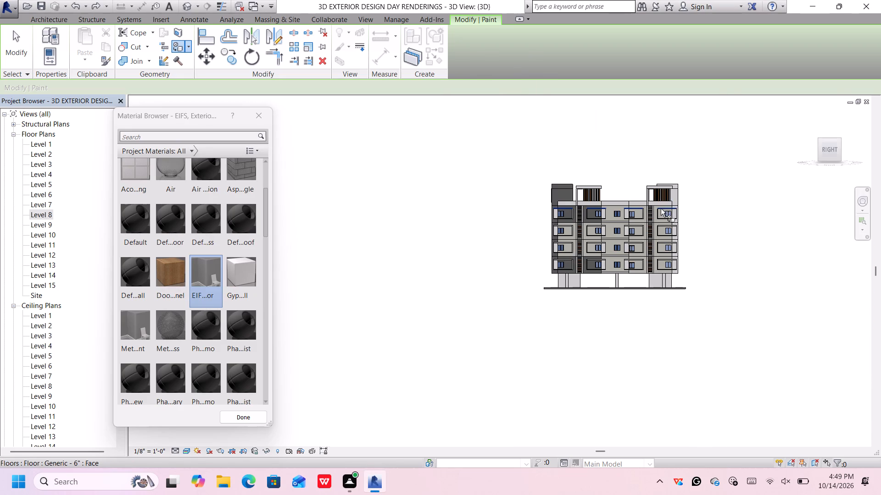
scroll(661, 209, "up", 3)
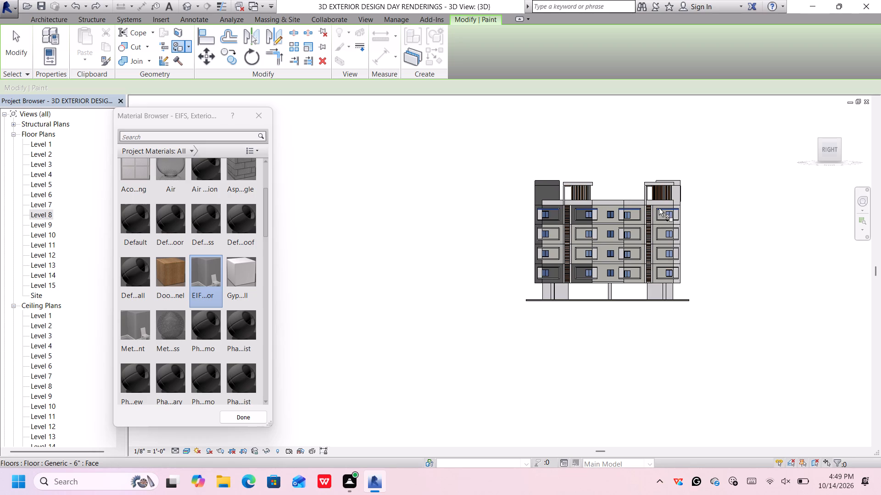
scroll(649, 209, "up", 7)
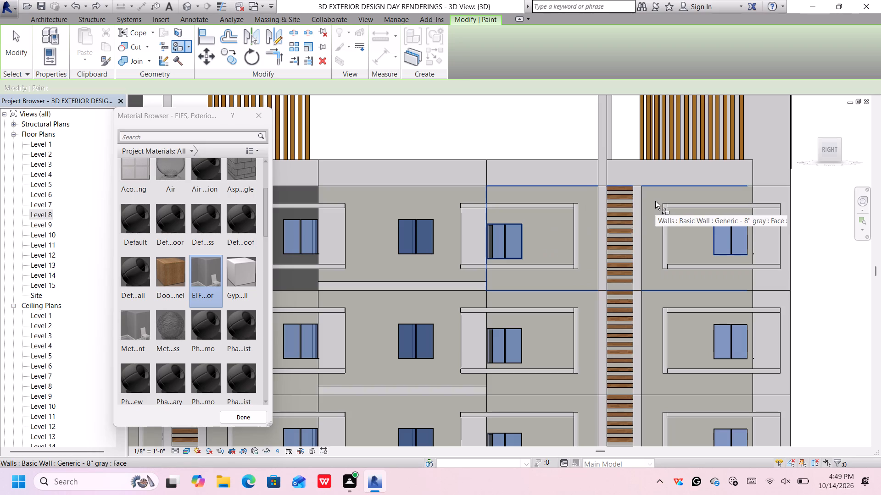
left_click(655, 201)
scroll(655, 201, "down", 7)
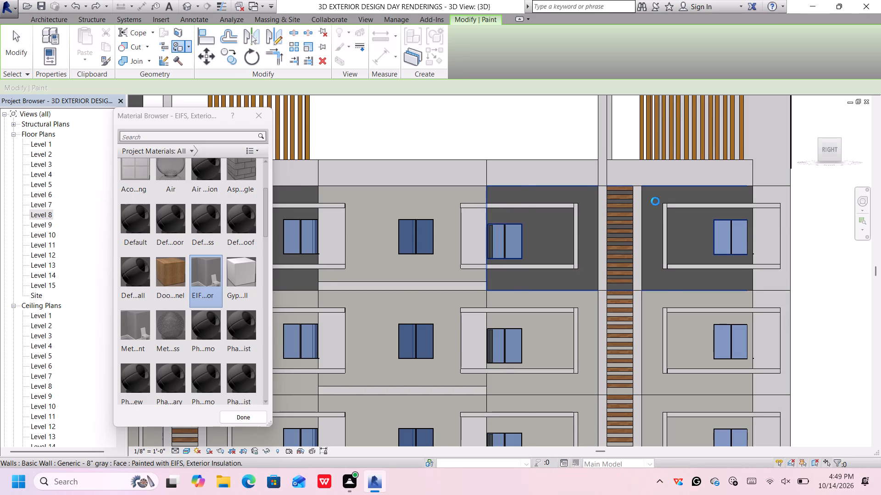
scroll(655, 201, "down", 7)
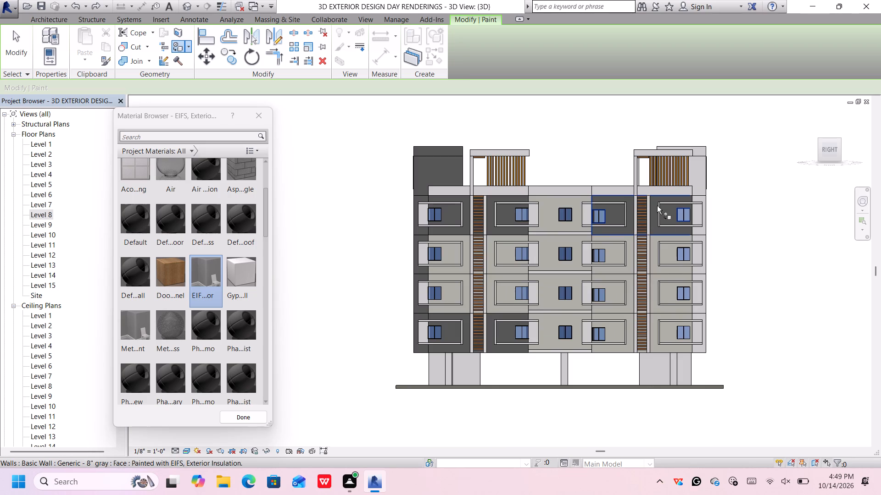
scroll(663, 252, "up", 15)
left_click(634, 277)
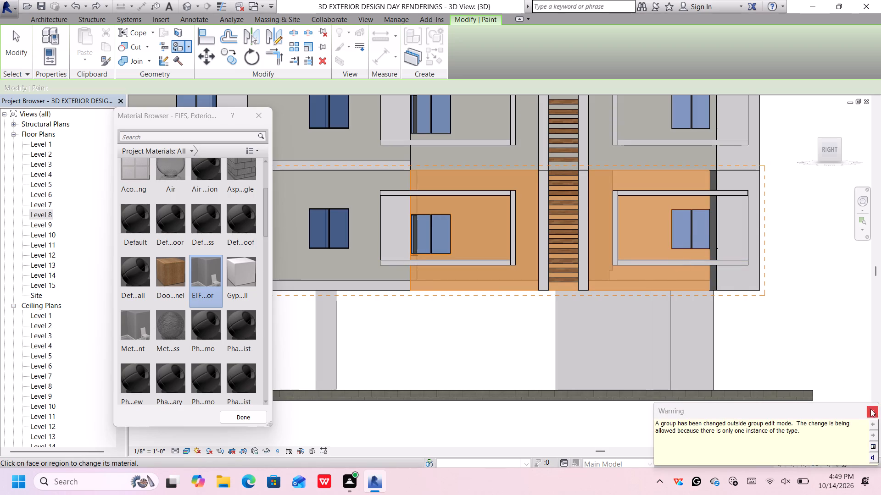
left_click(874, 412)
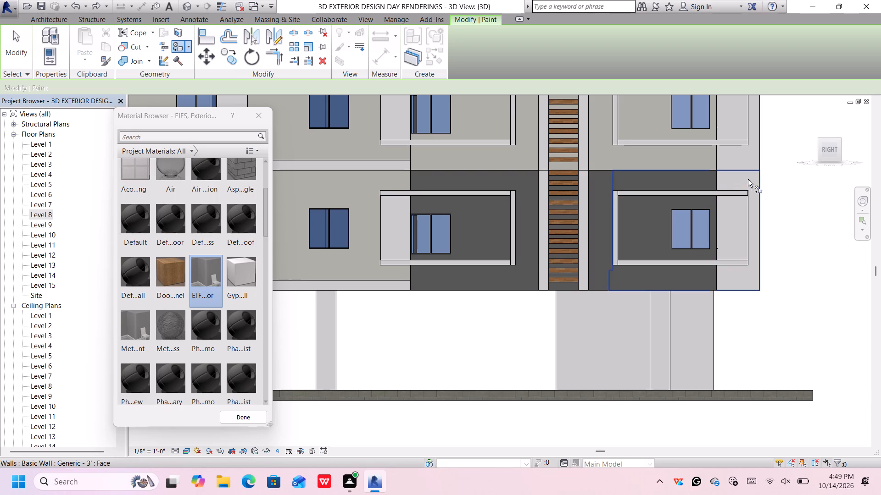
Paint the side-facing roof slab edge of the back facade's left rooftop block with EIFS, Exterior Insulation.
left_click(840, 141)
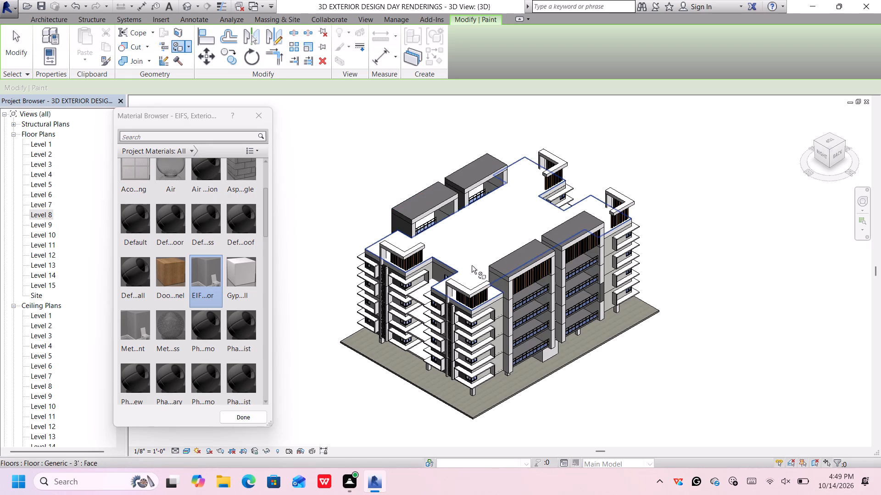
scroll(504, 271, "up", 4)
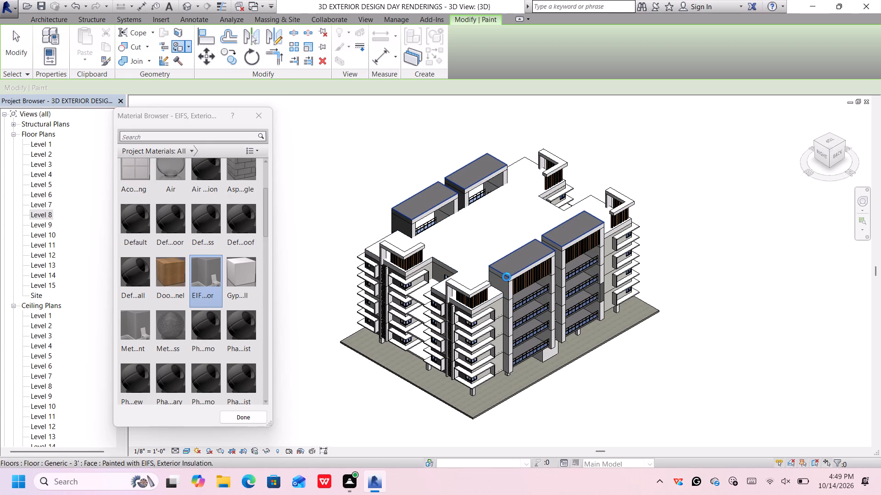
scroll(506, 278, "up", 4)
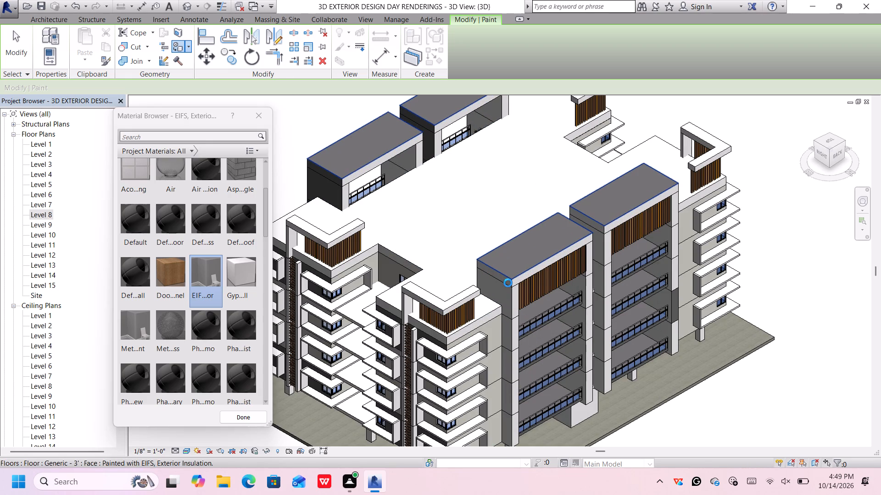
left_click(508, 283)
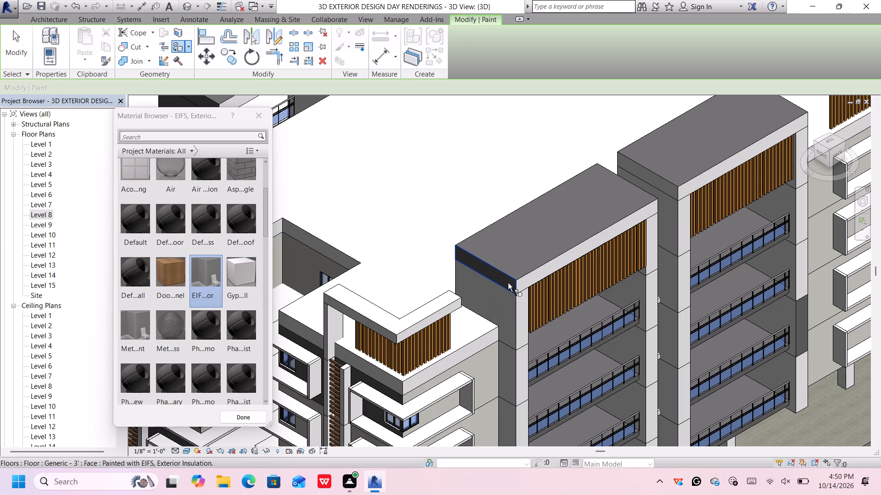
Paint the back facade's left tower side wall down to the lowest floor, plus the adjoining top-floor wing wall, with EIFS, Exterior Insulation.
left_click(509, 301)
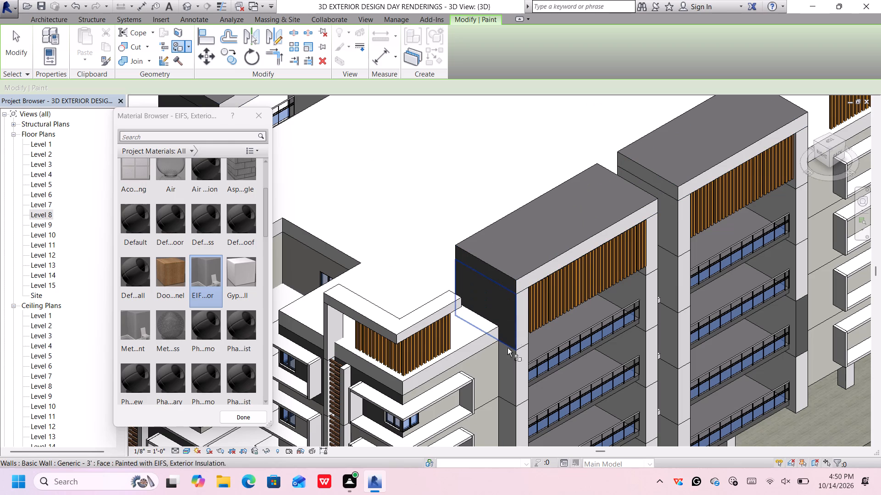
left_click(507, 360)
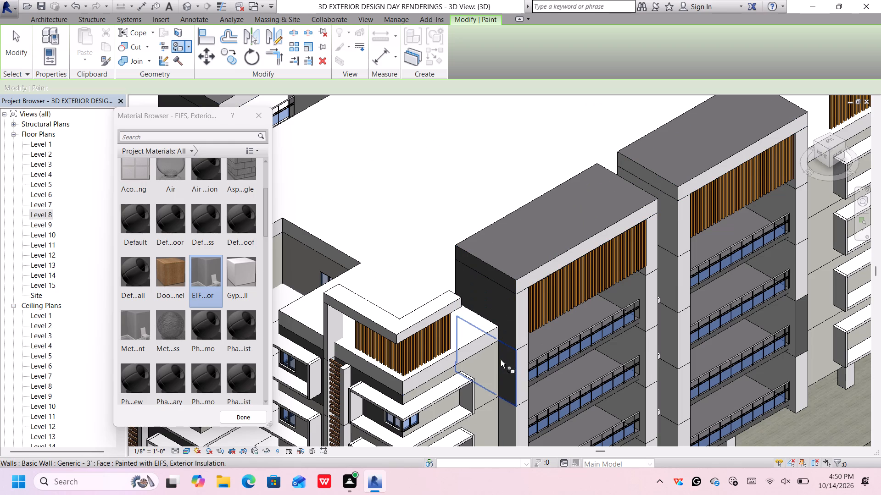
left_click(488, 360)
scroll(498, 366, "down", 6)
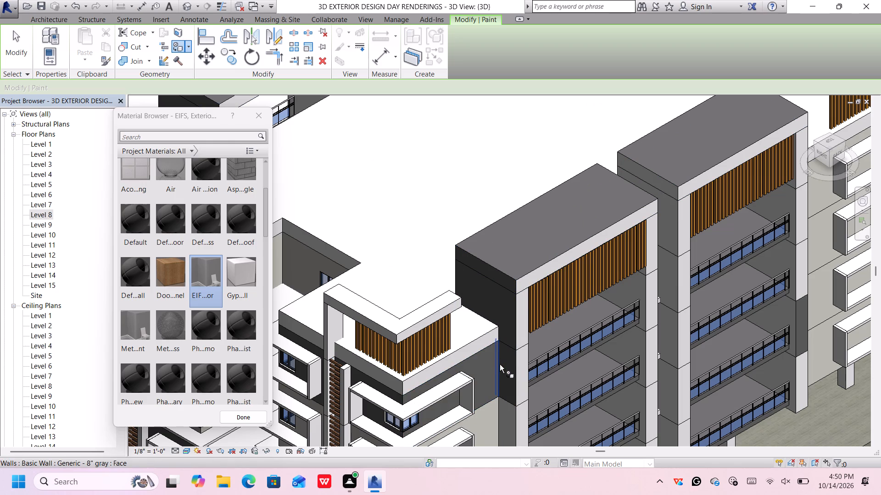
scroll(502, 362, "down", 4)
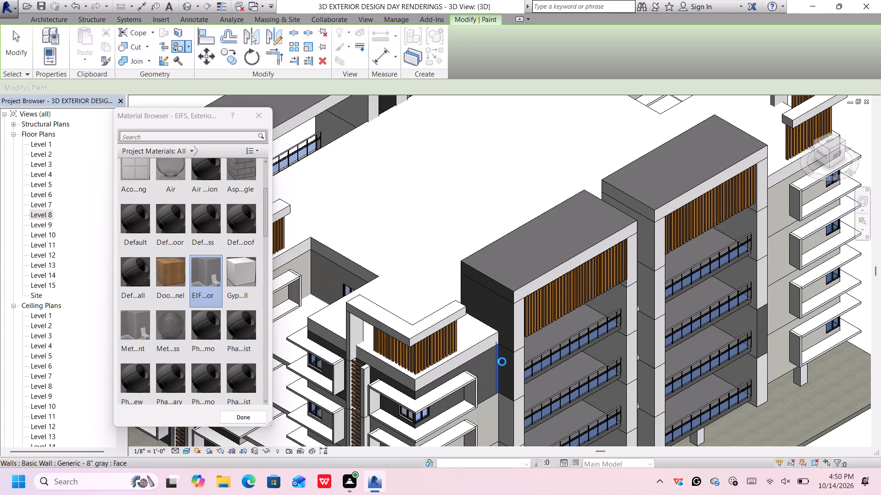
scroll(502, 362, "down", 1)
middle_click_drag(502, 360, 500, 298)
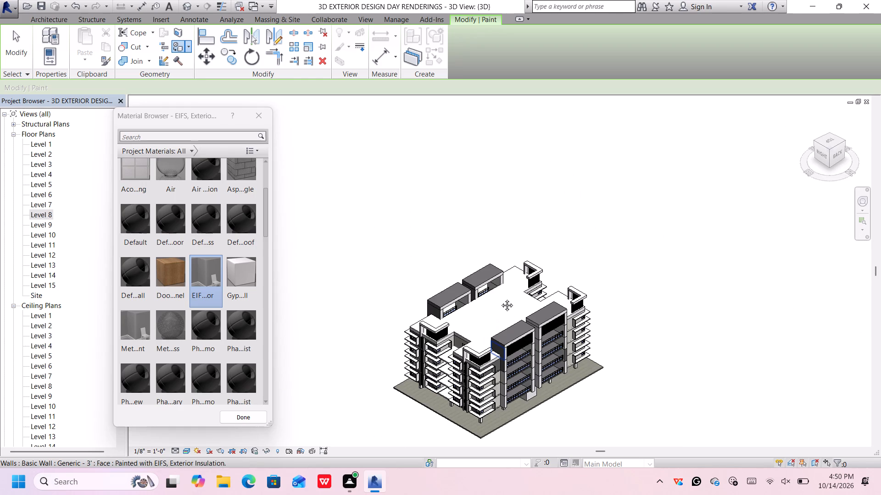
middle_click_drag(500, 298, 501, 298)
middle_click_drag(501, 390, 502, 334)
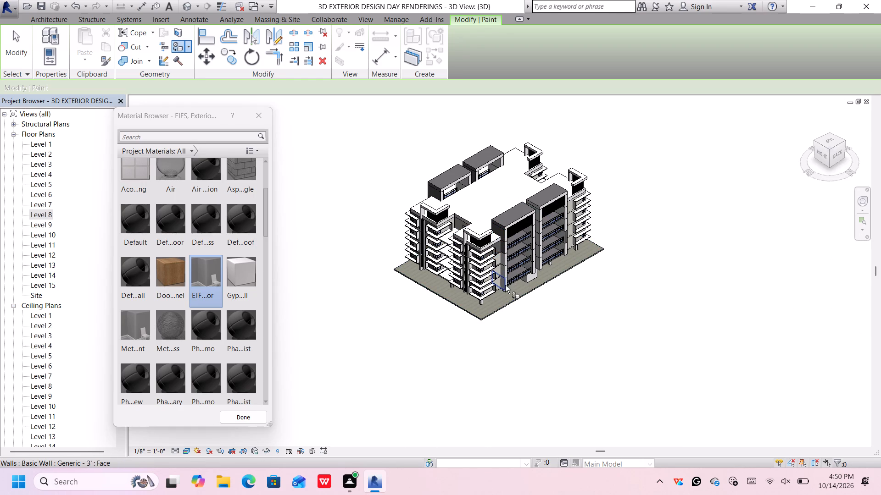
scroll(504, 275, "up", 7)
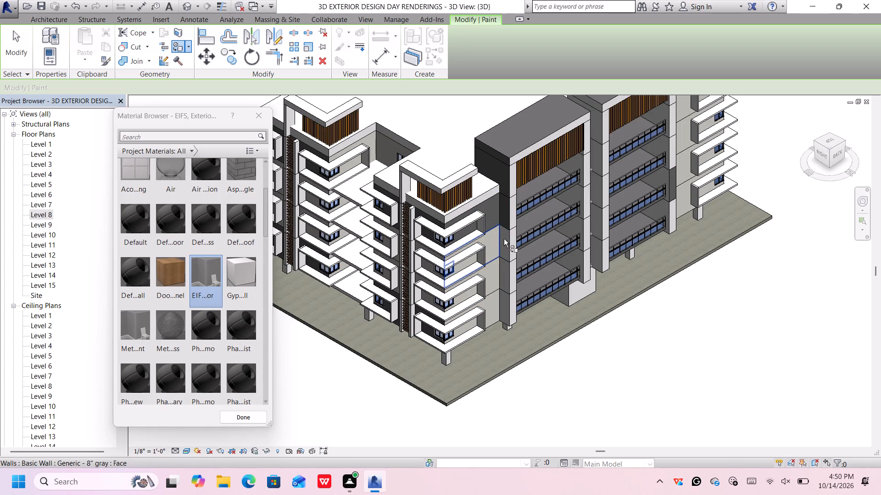
left_click(506, 243)
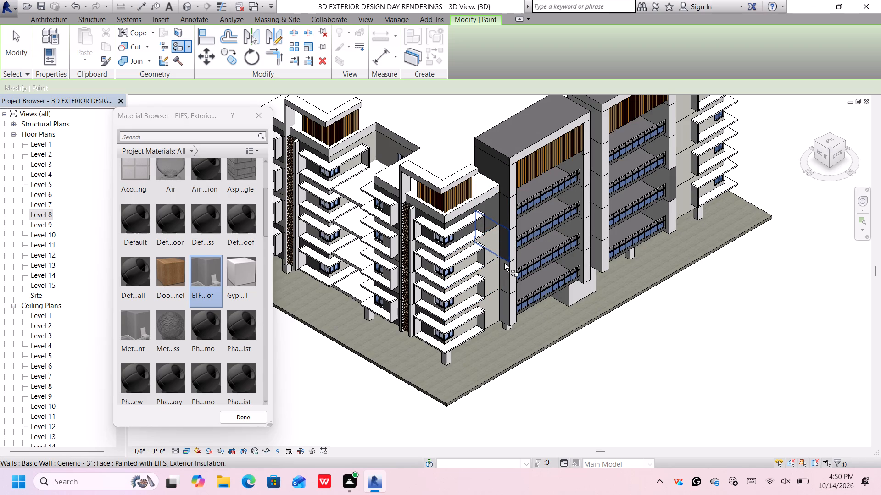
left_click(505, 269)
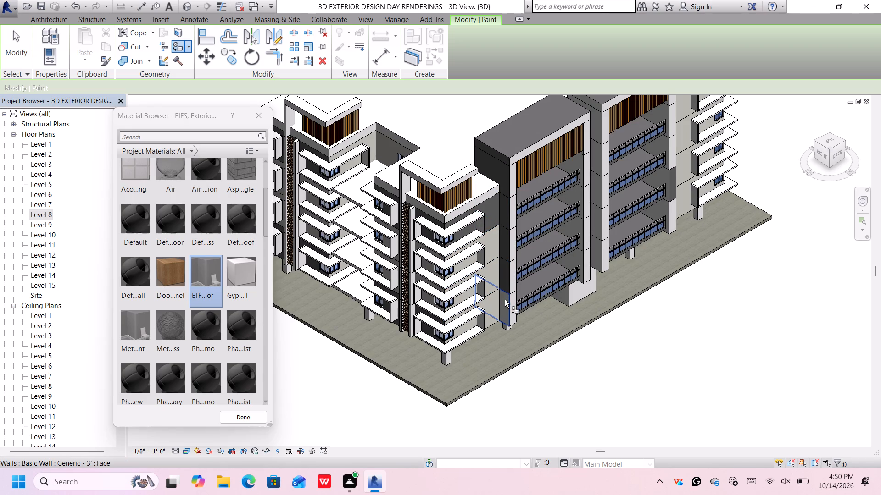
left_click(506, 300)
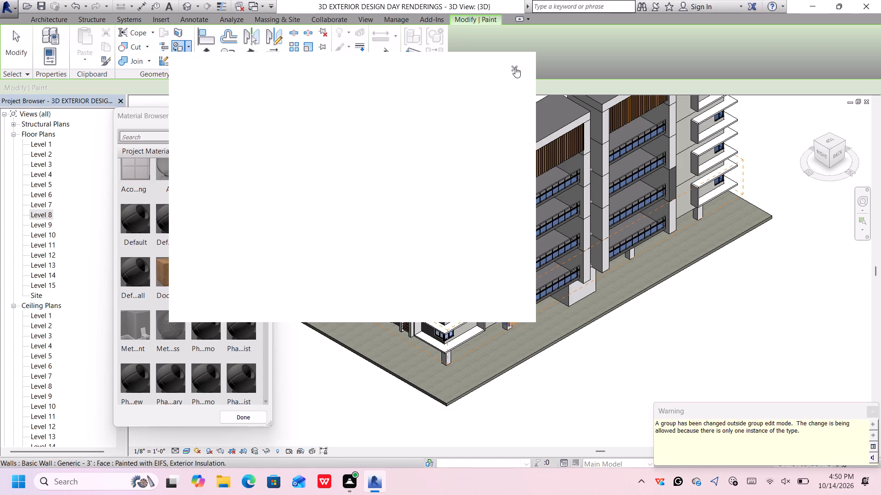
left_click(515, 67)
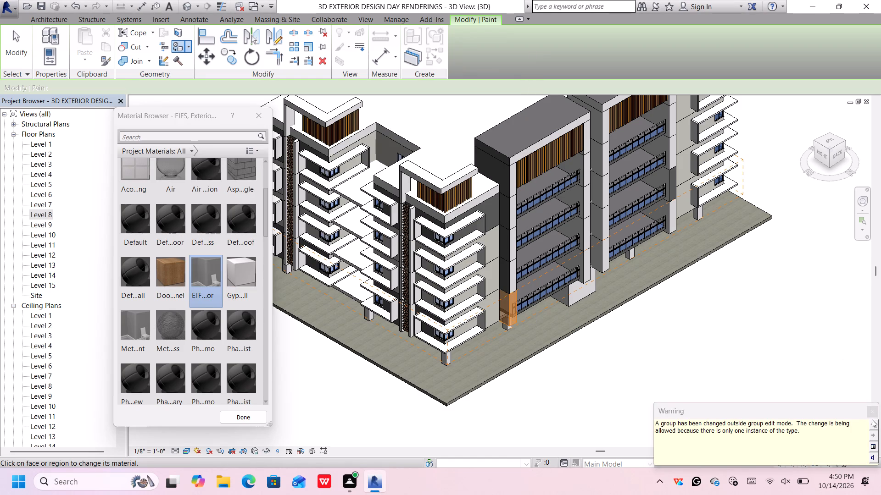
left_click(871, 412)
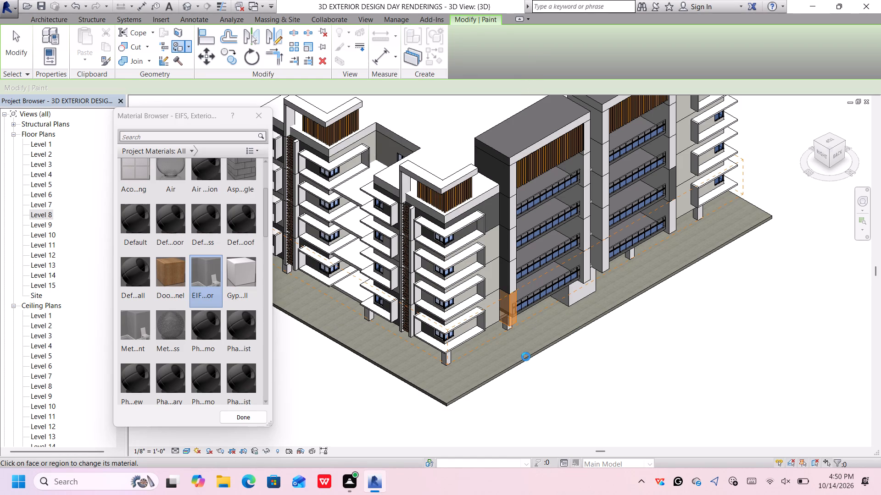
Paint the lowest-floor wall of the back facade's left wing with EIFS, Exterior Insulation, and dismiss the warning.
left_click(493, 301)
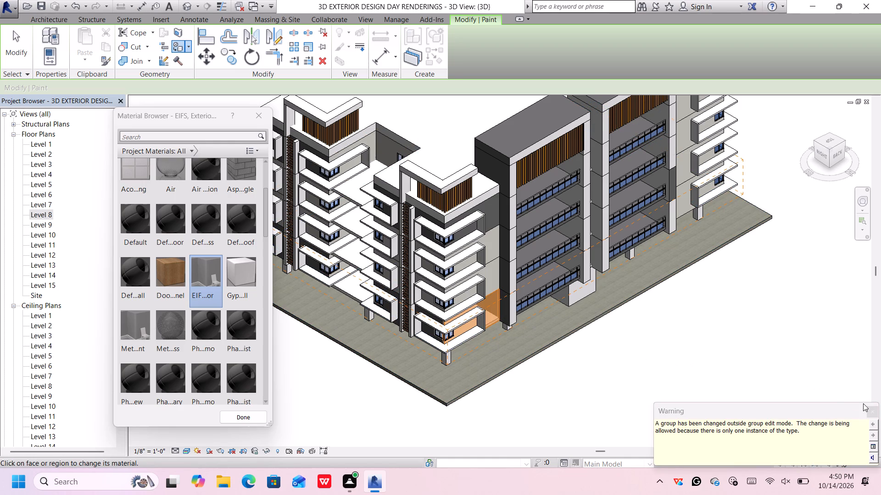
left_click(873, 412)
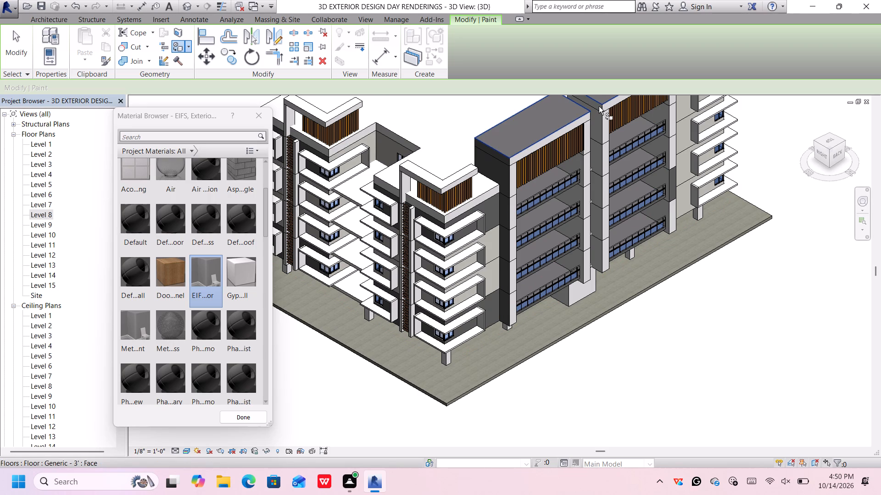
Paint the side-facing roof slab edge and all side wall sections of the back facade's right tower with EIFS, Exterior Insulation.
middle_click_drag(599, 107, 603, 164)
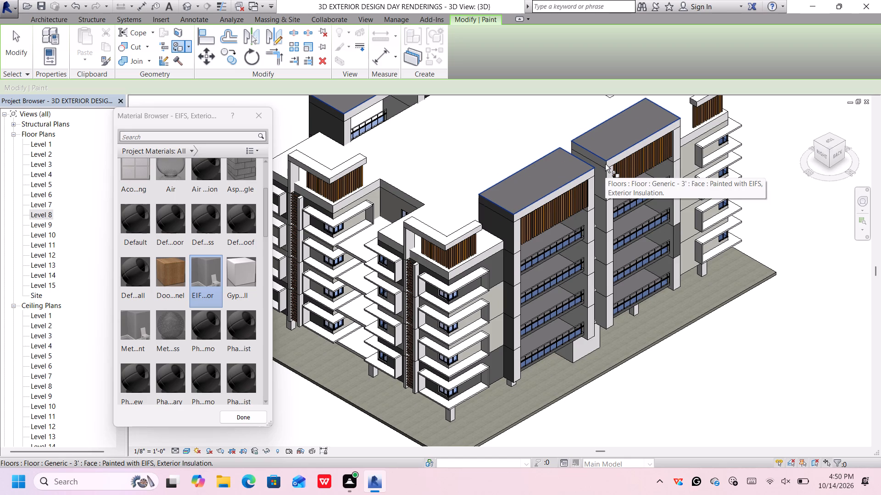
scroll(575, 150, "up", 5)
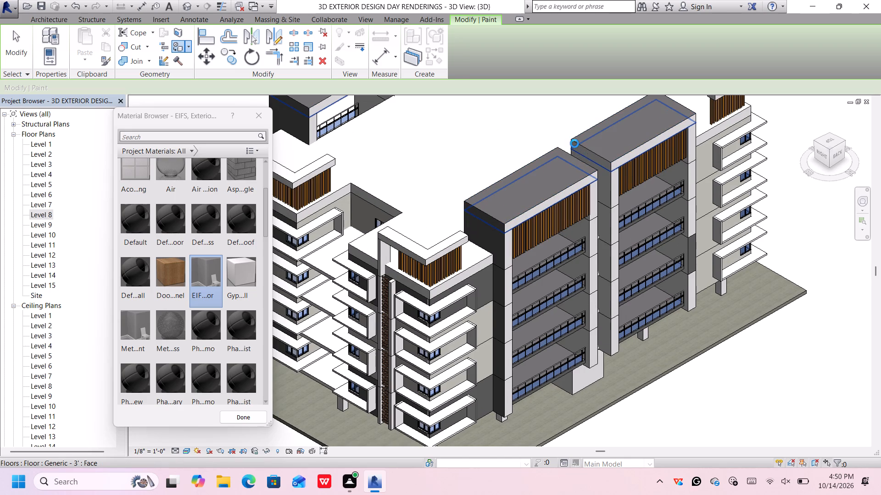
left_click(575, 145)
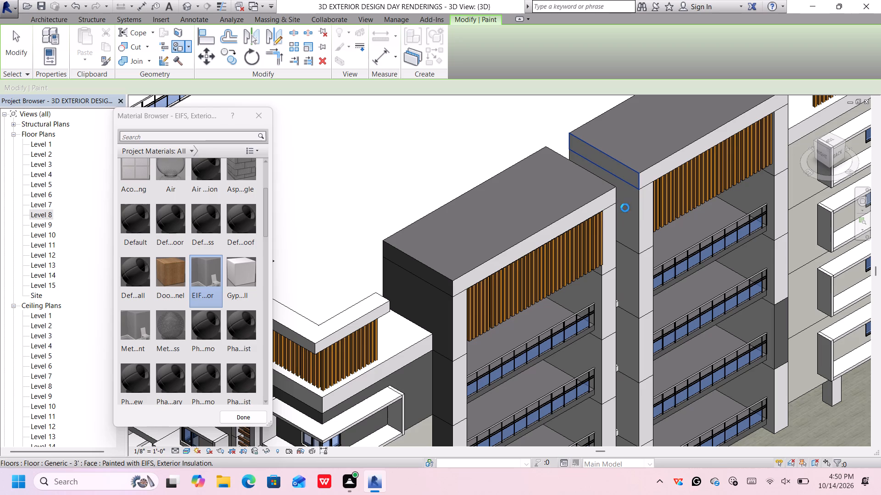
left_click(627, 210)
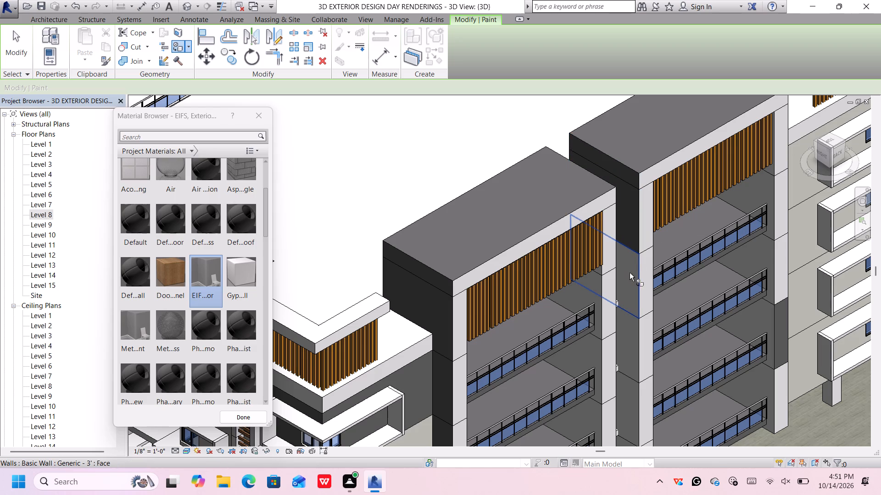
left_click(630, 273)
left_click(630, 329)
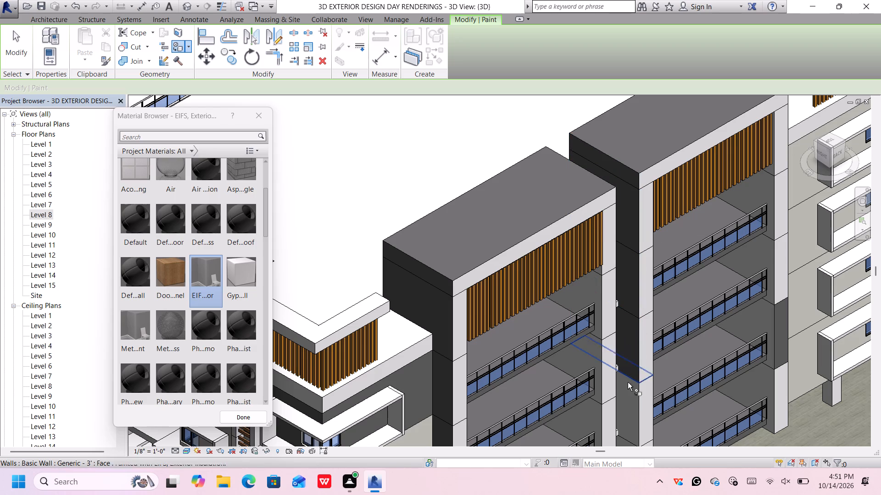
left_click(629, 394)
scroll(634, 355, "down", 7)
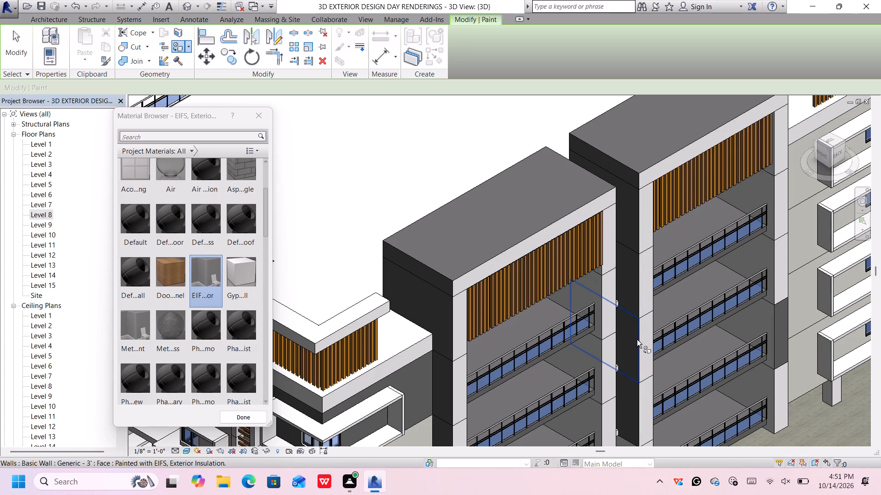
scroll(643, 338, "down", 4)
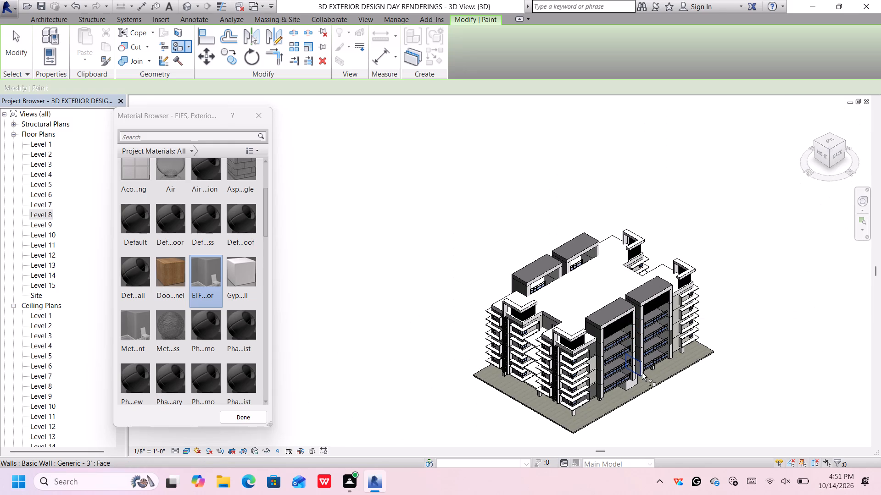
scroll(641, 372, "up", 8)
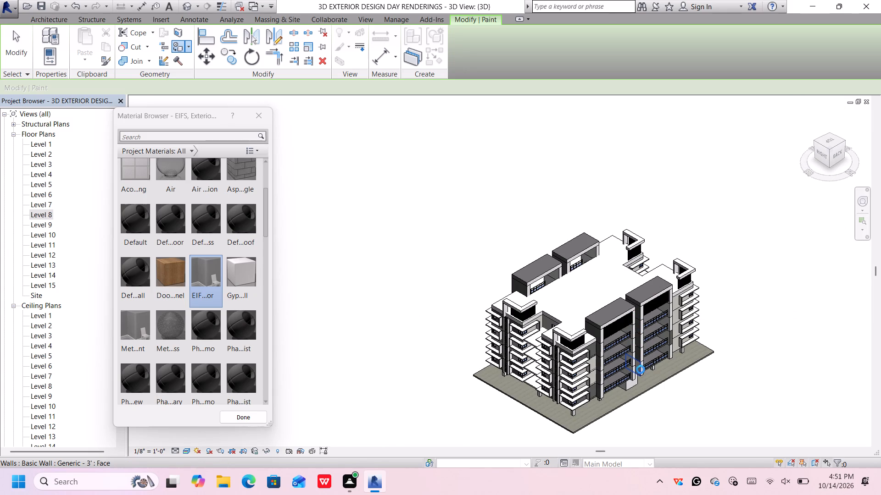
left_click(638, 368)
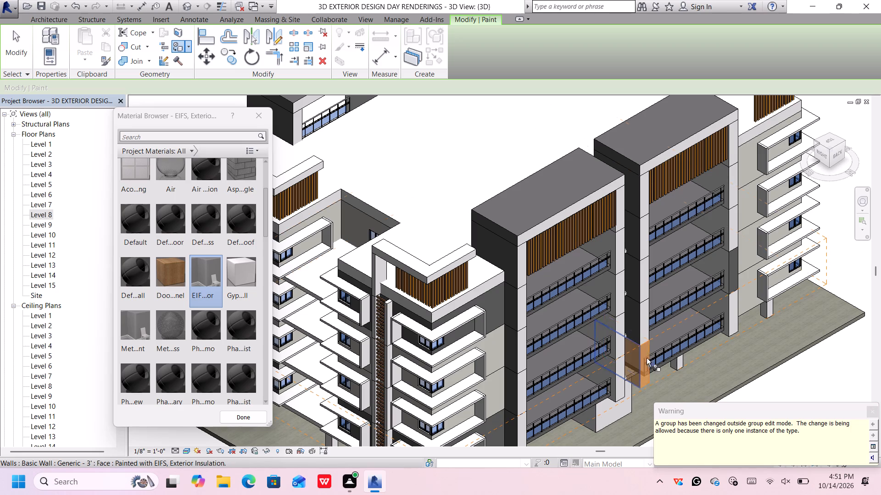
left_click(875, 412)
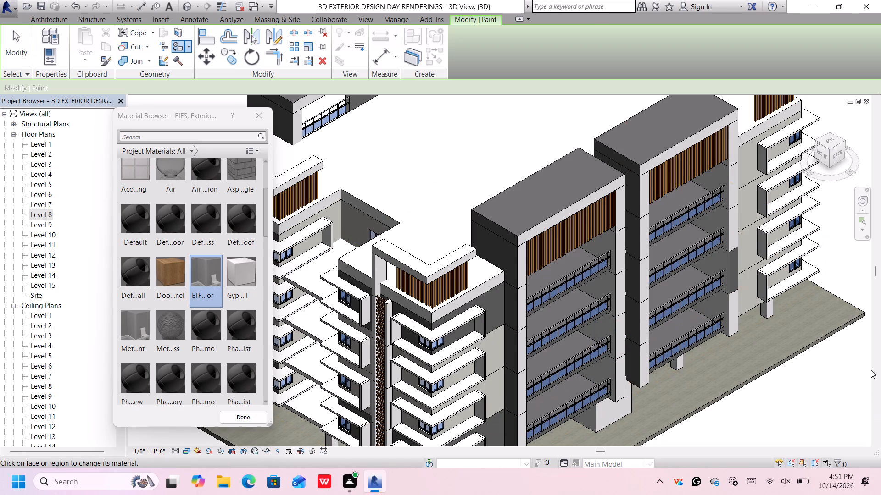
Paint the top-floor and lowest-floor walls of the back facade's right wing with EIFS, Exterior Insulation.
left_click(751, 170)
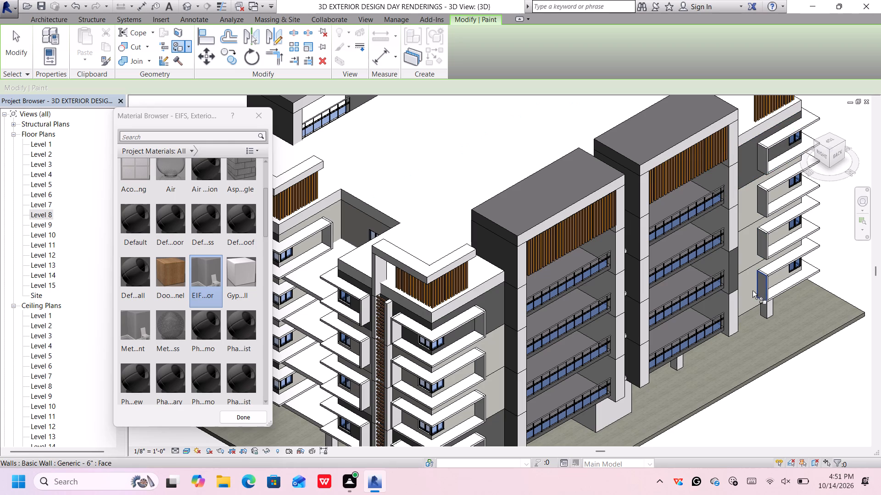
left_click(751, 282)
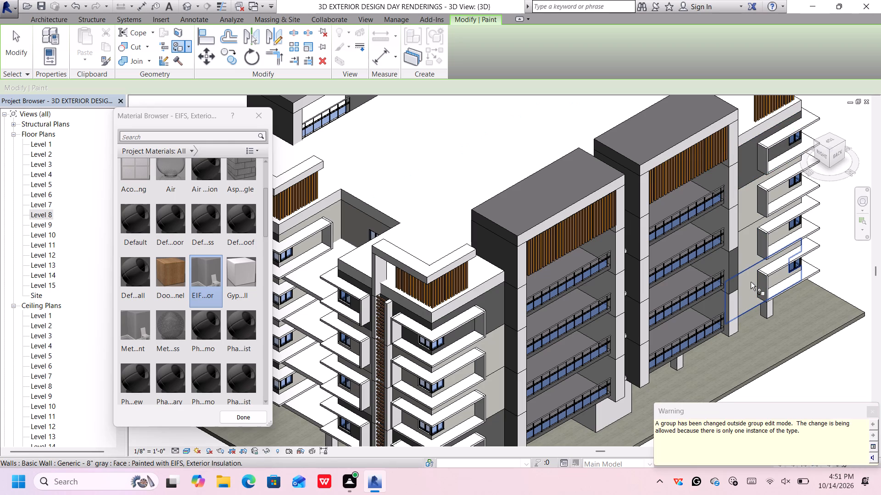
left_click(875, 410)
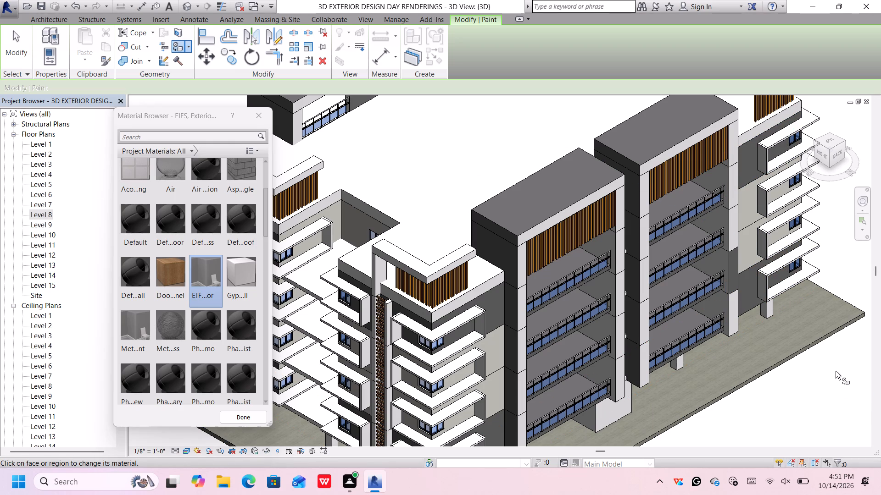
Remove the paint from the single dark wall-end face on the back facade's right tower and dismiss the notification.
left_click(190, 48)
left_click(197, 87)
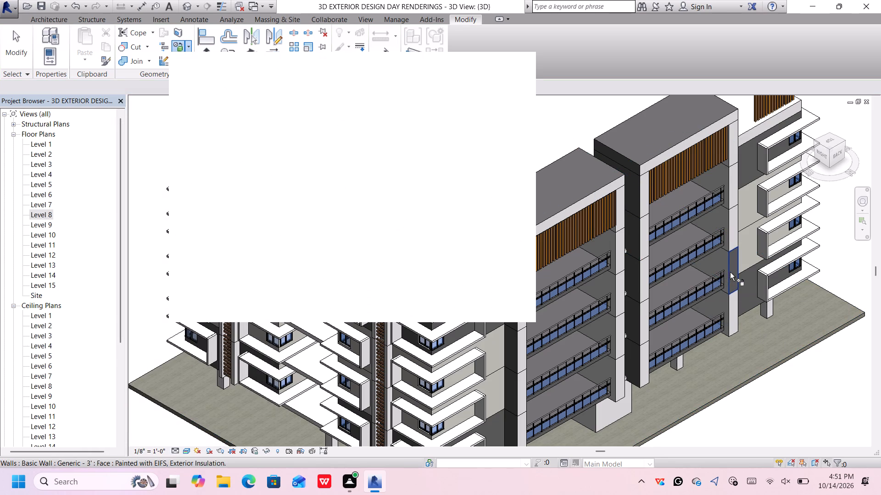
left_click(730, 272)
left_click(518, 72)
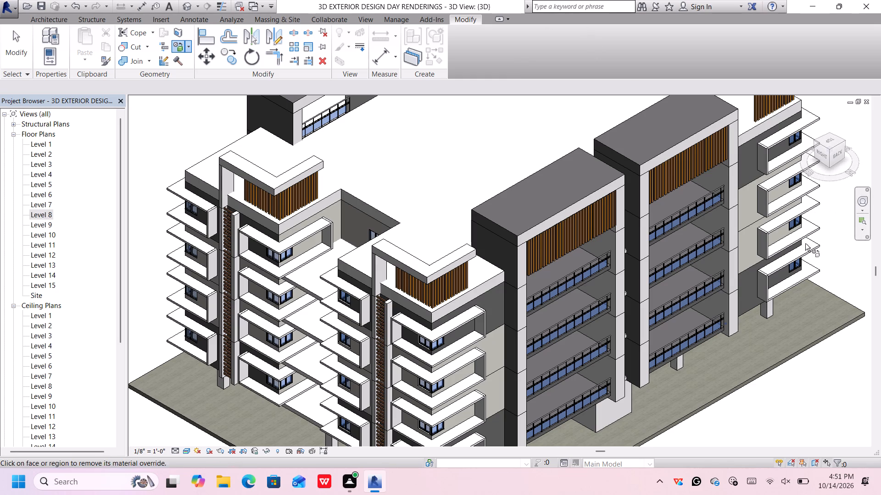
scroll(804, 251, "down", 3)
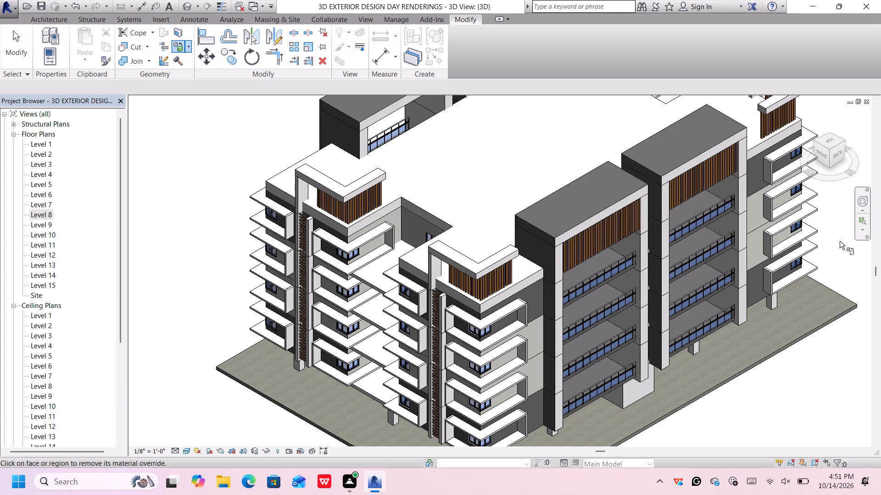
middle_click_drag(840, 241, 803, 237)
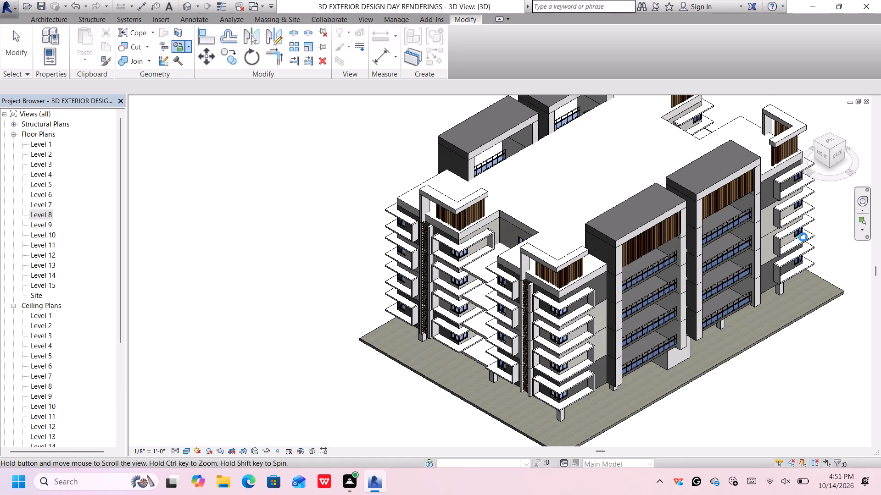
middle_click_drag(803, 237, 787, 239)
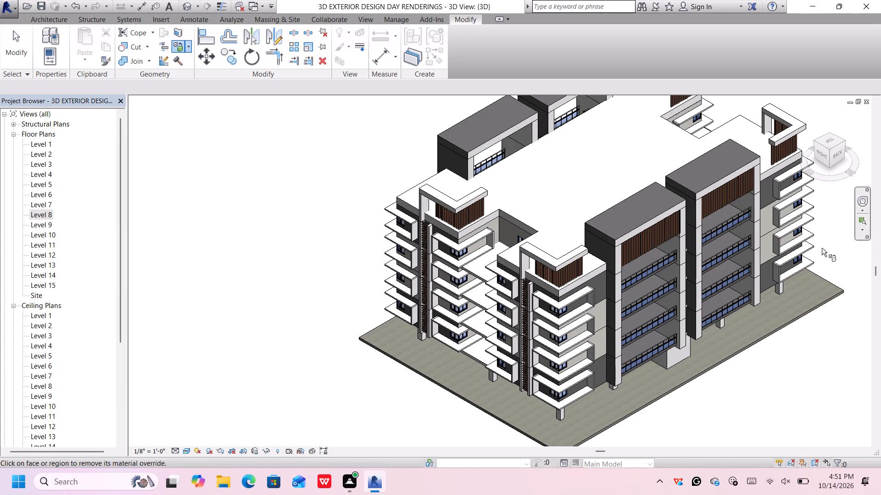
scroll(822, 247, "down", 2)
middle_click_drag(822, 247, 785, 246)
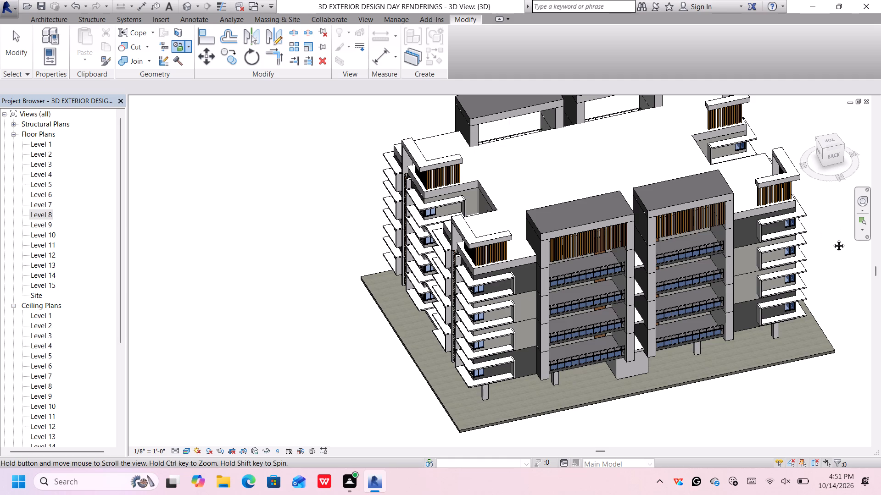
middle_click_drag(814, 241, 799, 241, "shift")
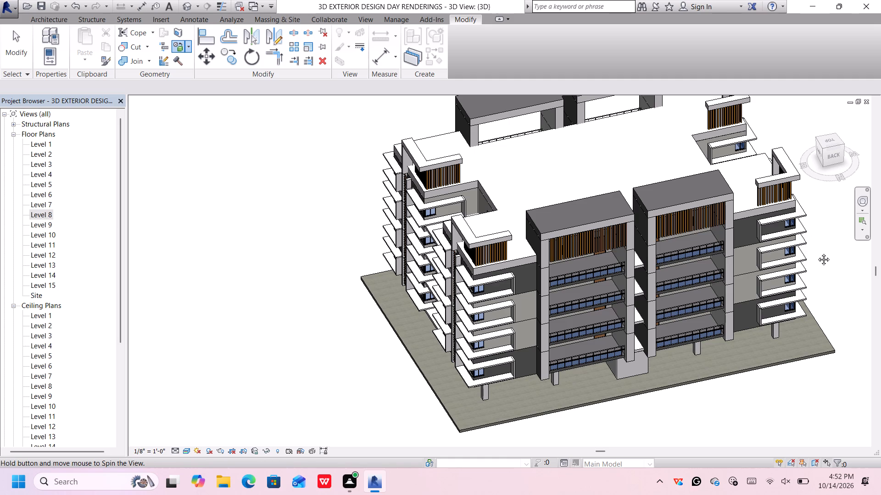
Paint the roof slab edge and upper wall sections on the gap-facing side of the back facade's left tower with EIFS, Exterior Insulation.
middle_click_drag(810, 255, 783, 255, "shift")
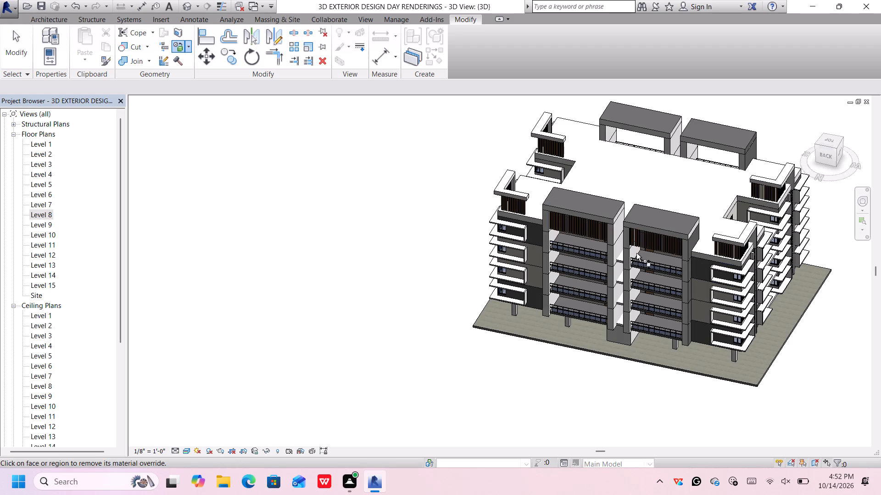
scroll(634, 254, "up", 1)
scroll(694, 253, "up", 2)
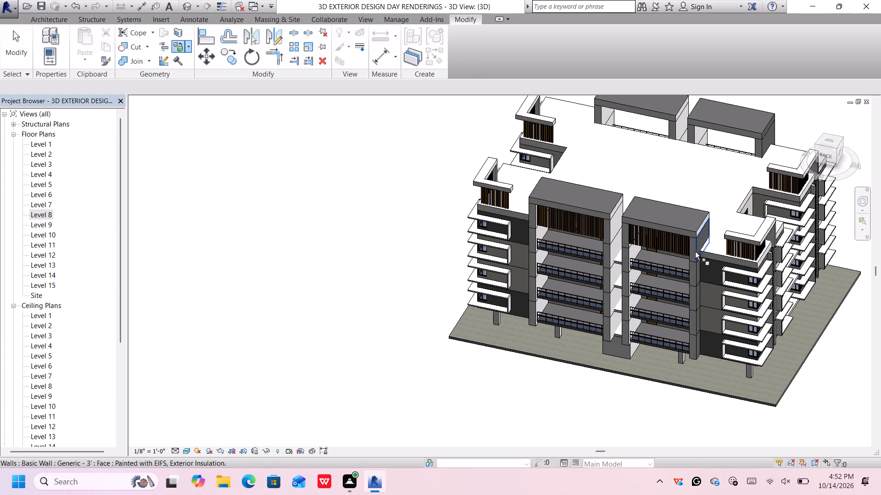
scroll(695, 252, "up", 3)
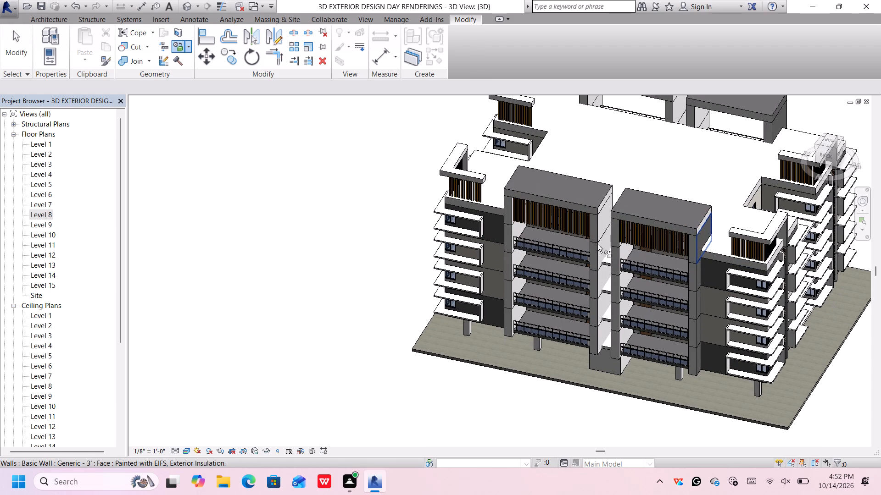
left_click(188, 42)
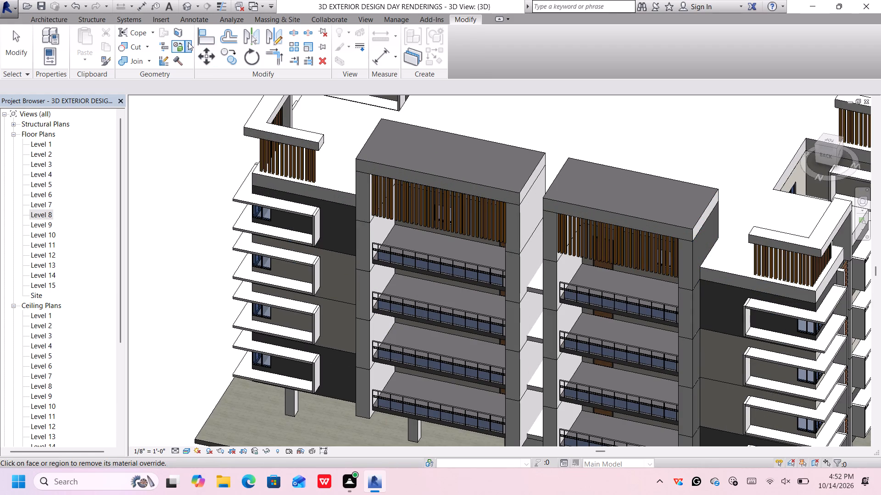
left_click(212, 64)
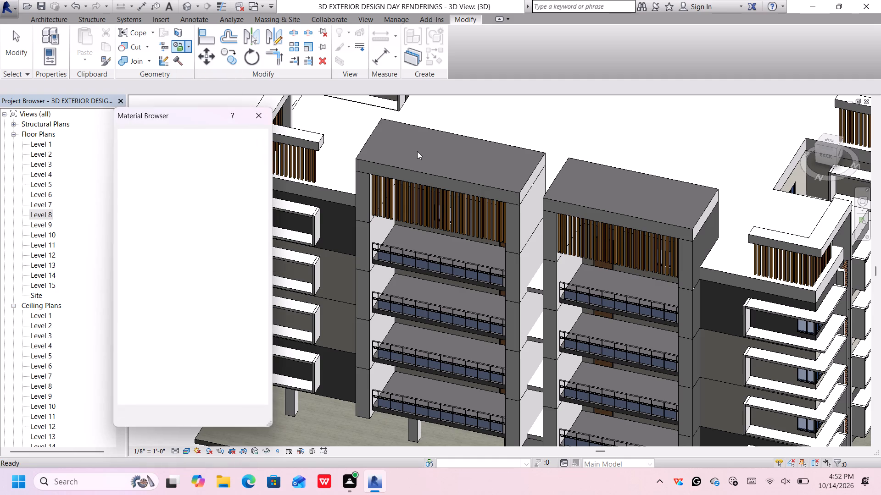
left_click(199, 265)
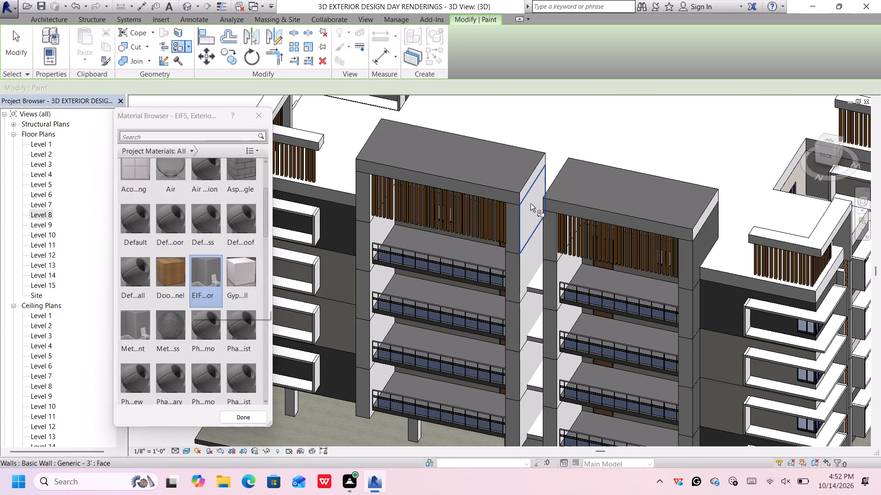
left_click(530, 207)
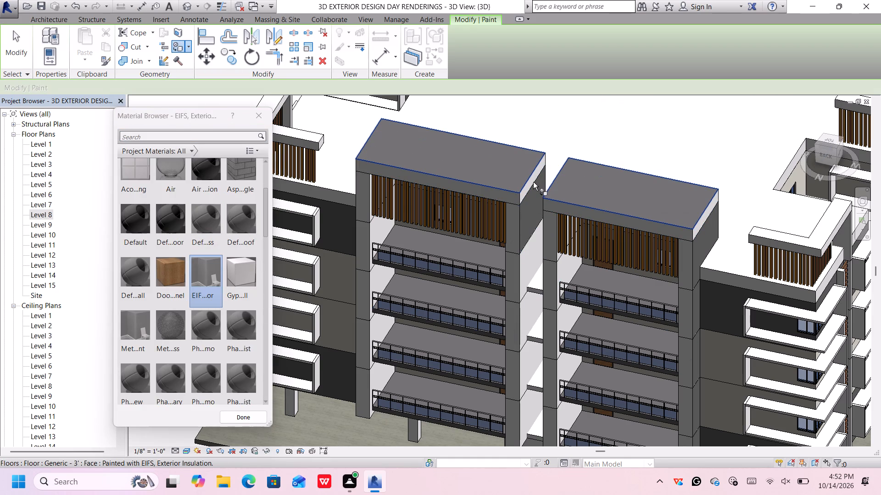
scroll(534, 182, "up", 5)
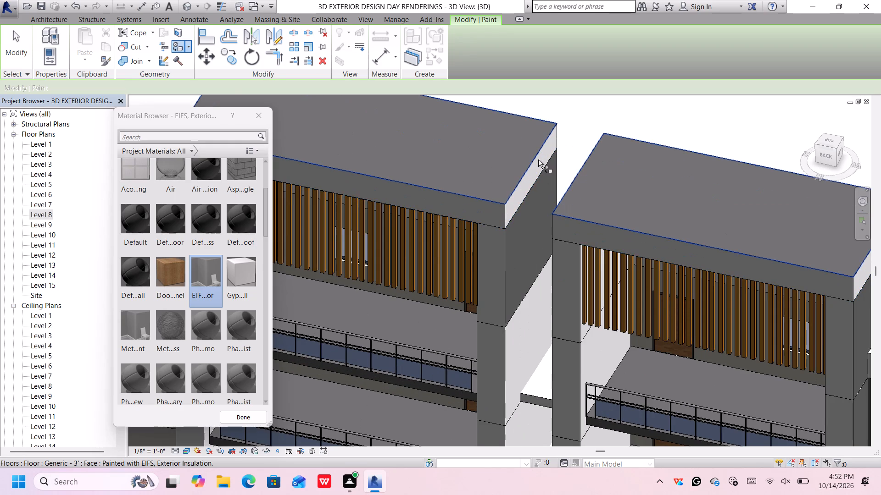
left_click(537, 166)
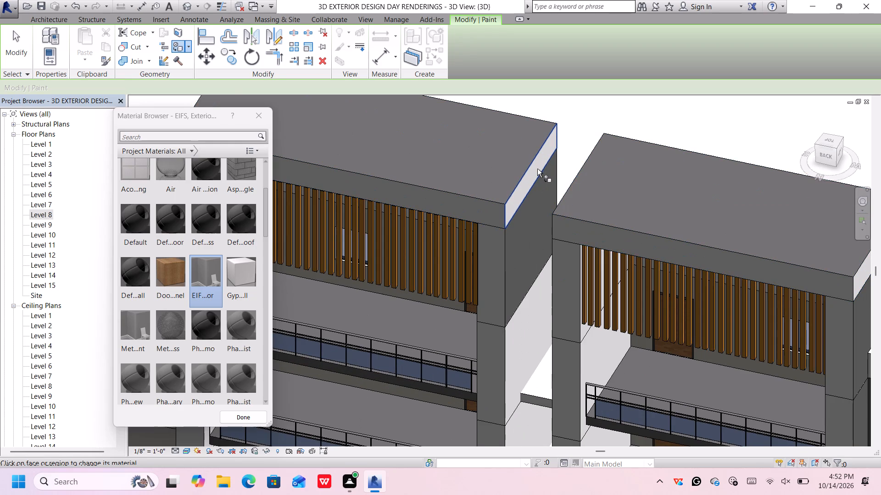
scroll(529, 330, "down", 2)
left_click(529, 330)
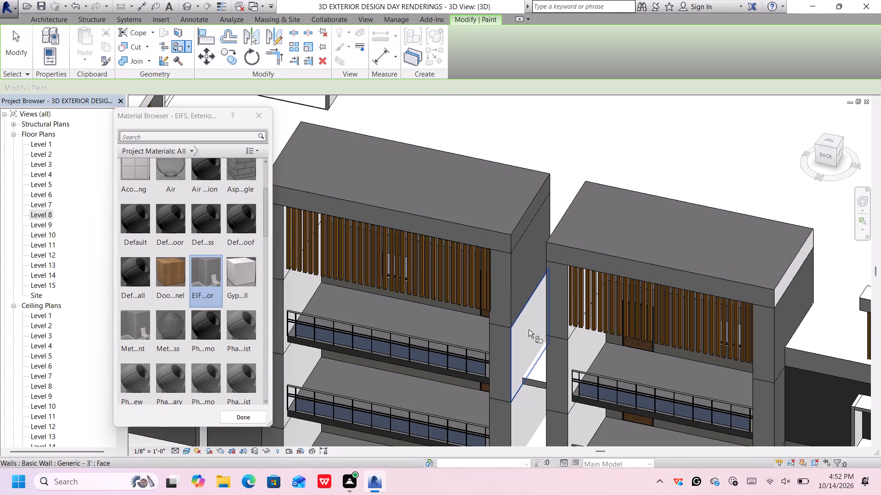
left_click(536, 400)
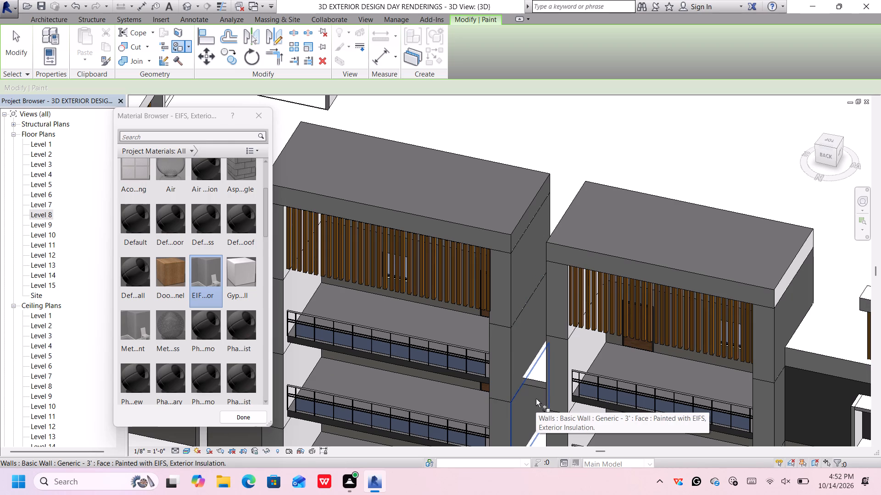
Paint the side-facing roof slab edge of the back facade's right tower with EIFS, Exterior Insulation.
left_click(778, 295)
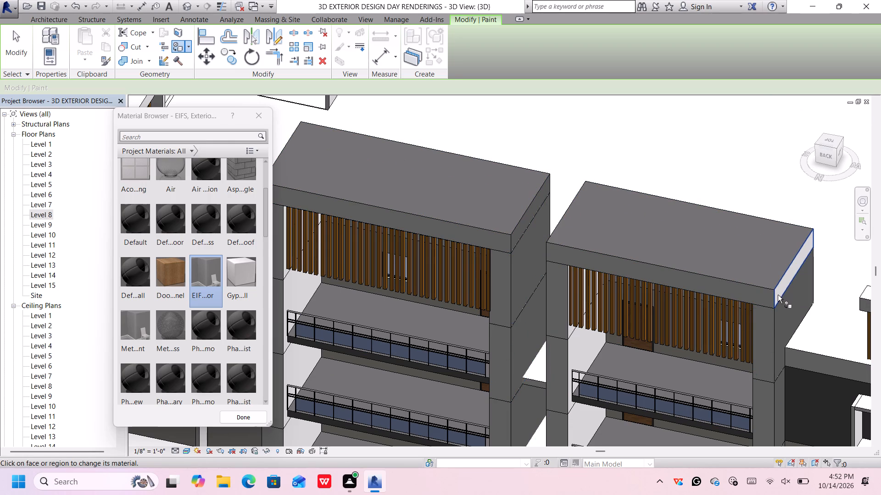
Paint the remaining lower wall sections on the gap-facing side of the back facade's left tower with EIFS, Exterior Insulation, and dismiss the pop-ups.
scroll(777, 292, "down", 8)
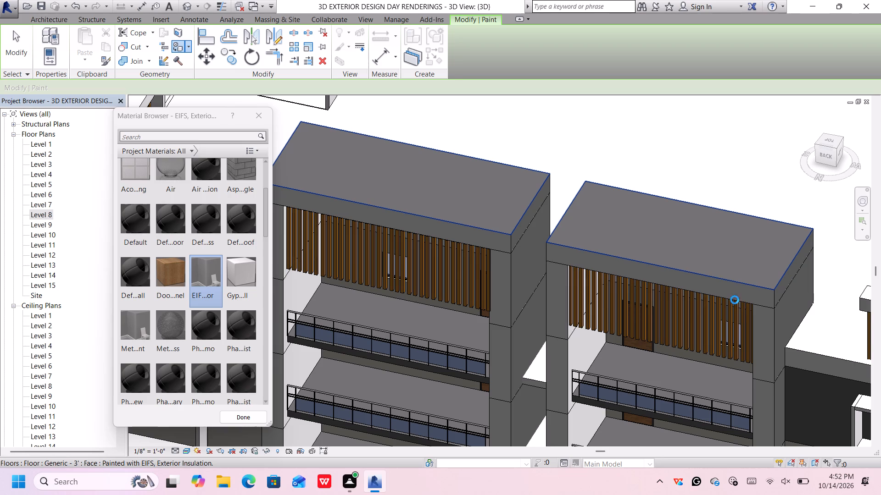
scroll(670, 365, "up", 1)
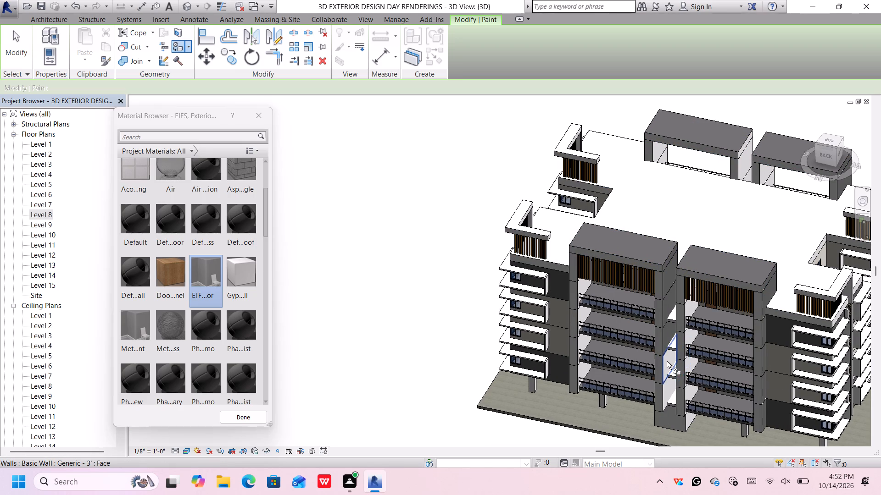
left_click(666, 361)
left_click(669, 385)
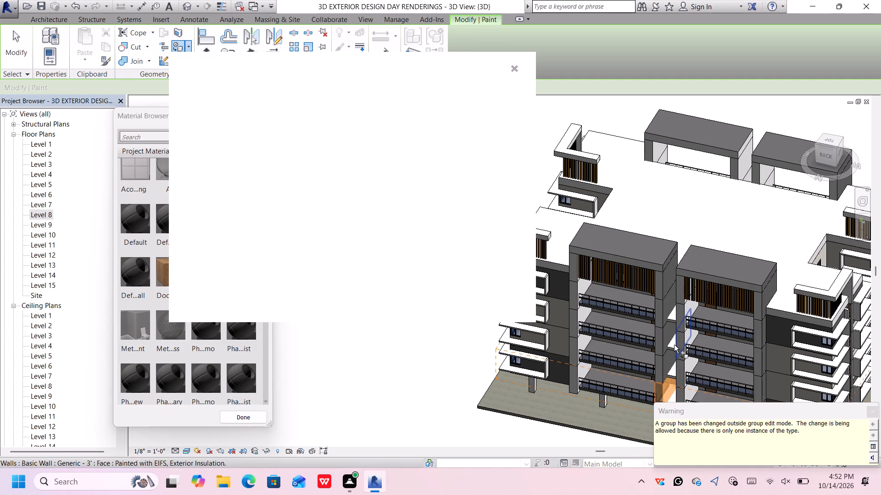
left_click(515, 67)
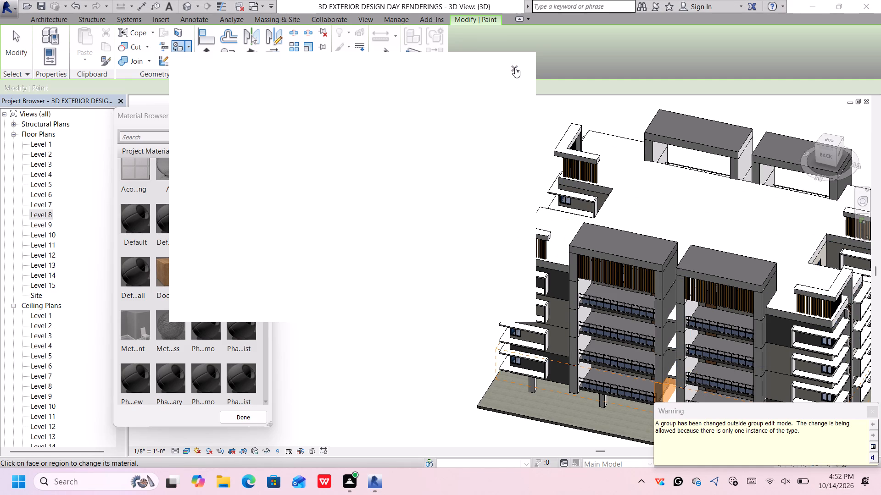
left_click(873, 414)
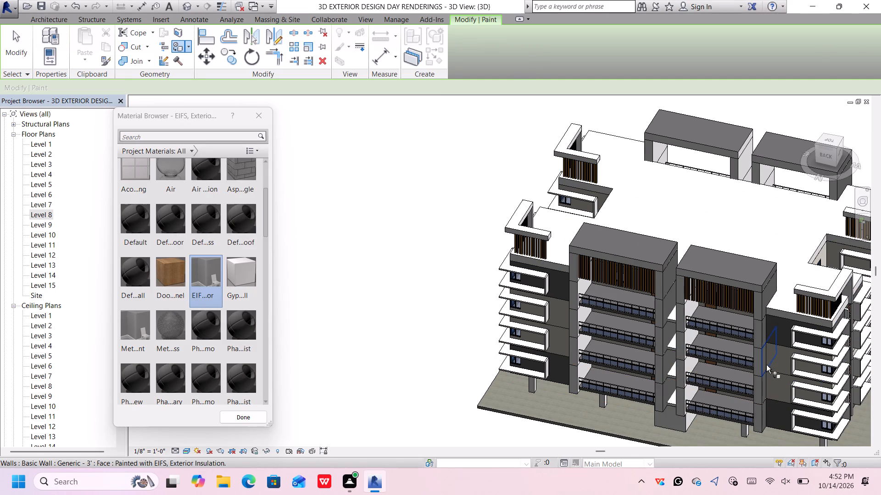
Apply EIFS, Exterior Insulation, to the four lower side wall sections of the back facade's right tower and dismiss the warning.
left_click(765, 334)
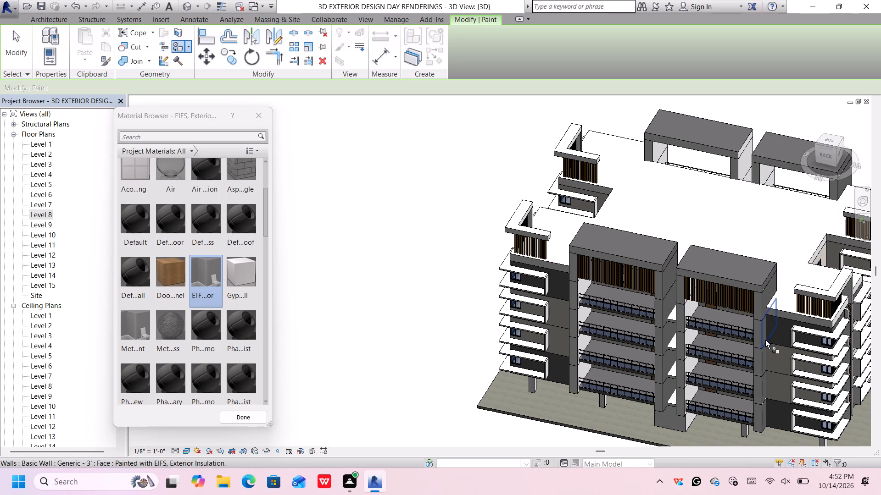
left_click(766, 357)
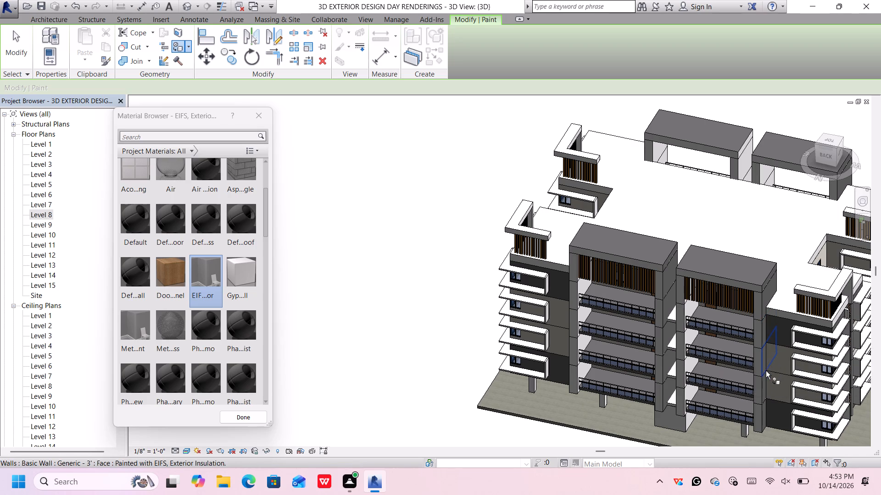
left_click(765, 384)
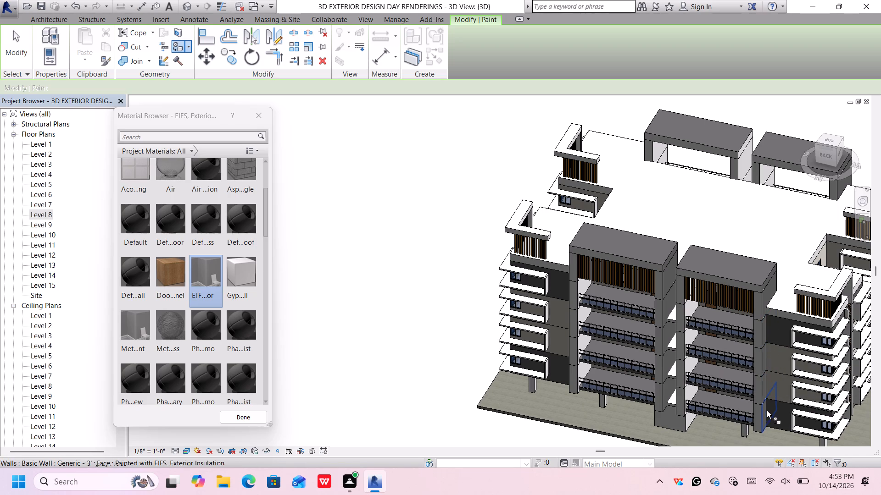
left_click(764, 413)
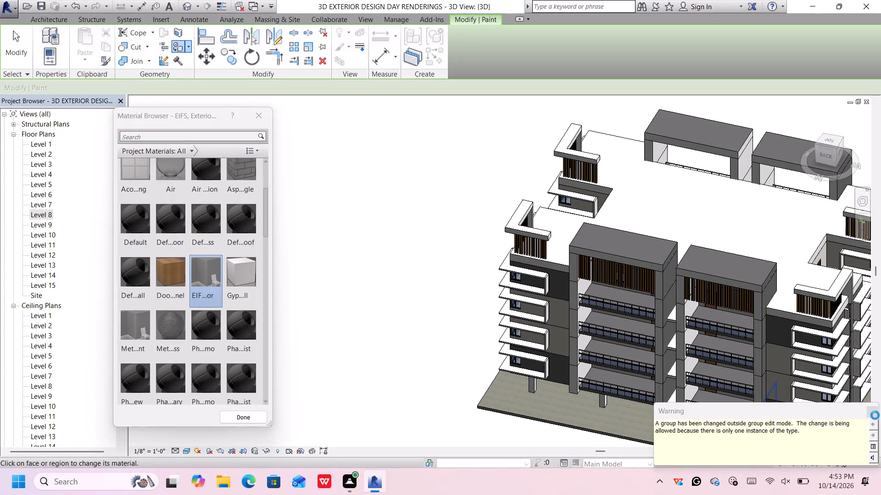
left_click(875, 414)
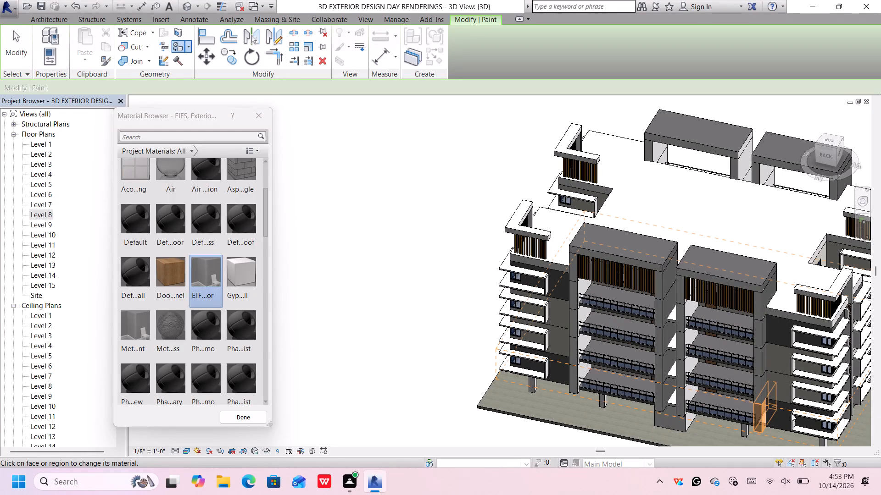
Examine the painted building from the back and from the front-left corner, and end the Paint command.
scroll(680, 317, "down", 3)
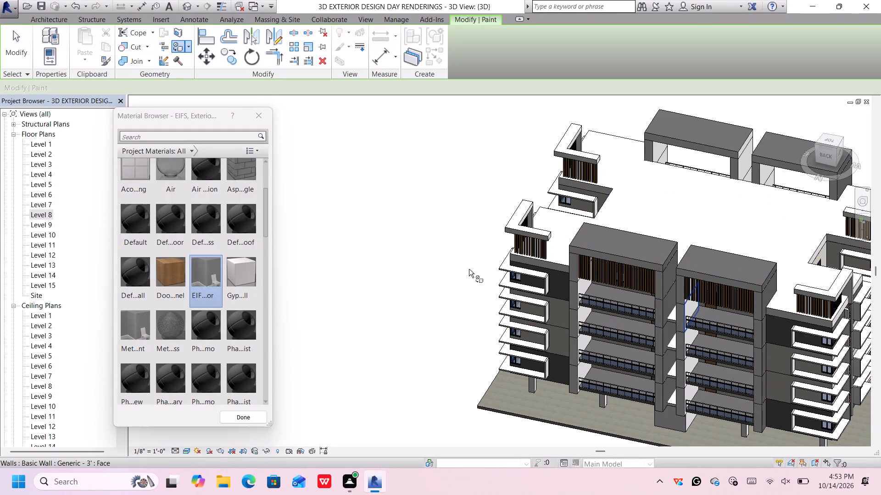
scroll(469, 269, "down", 2)
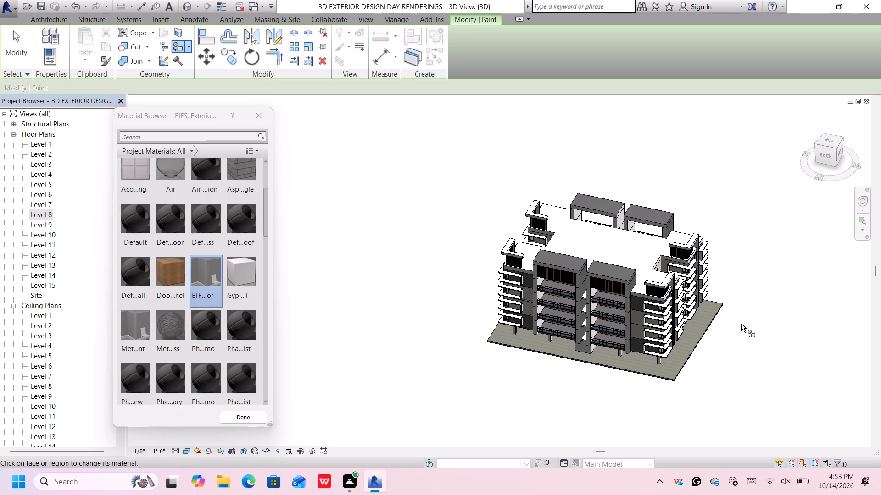
scroll(736, 320, "up", 3)
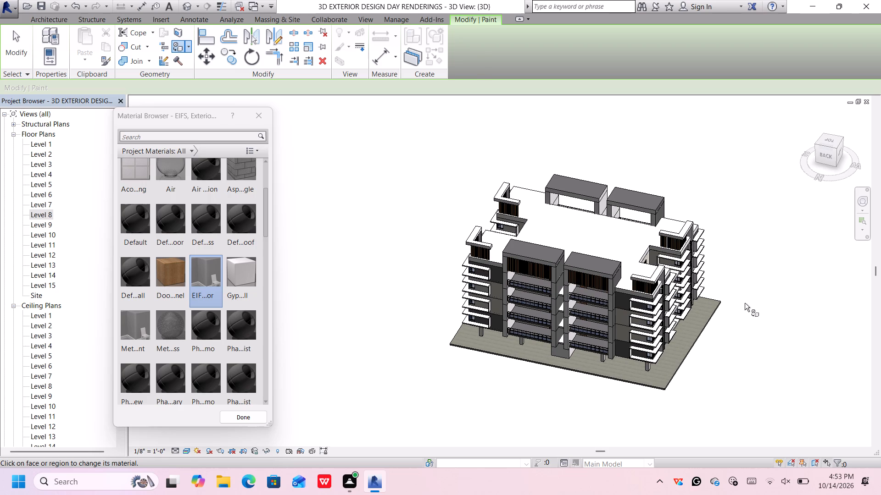
scroll(745, 303, "up", 2)
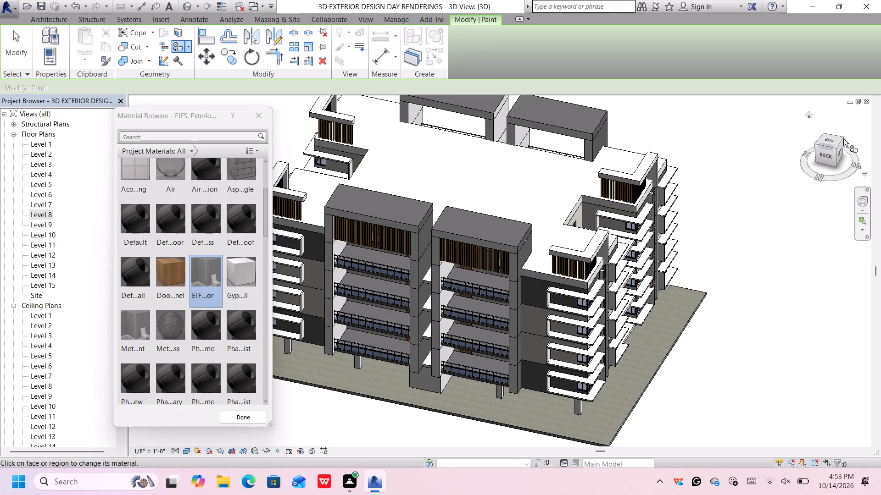
left_click(841, 139)
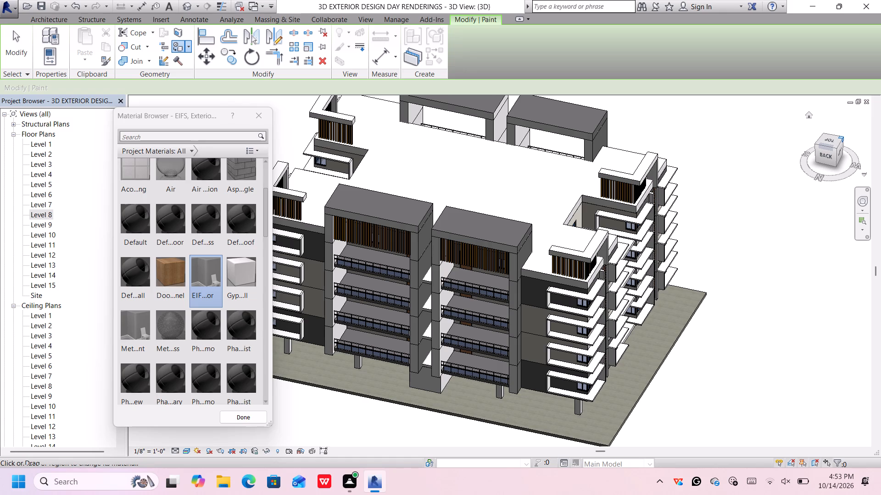
left_click(841, 138)
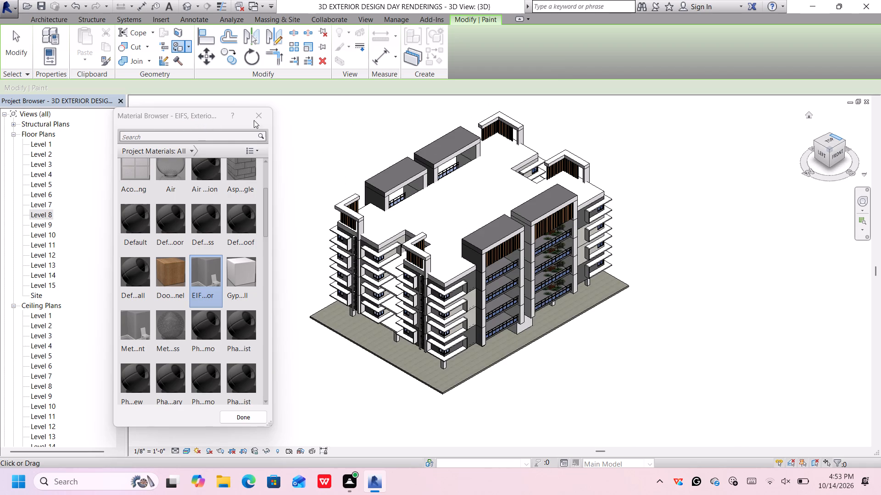
left_click(260, 116)
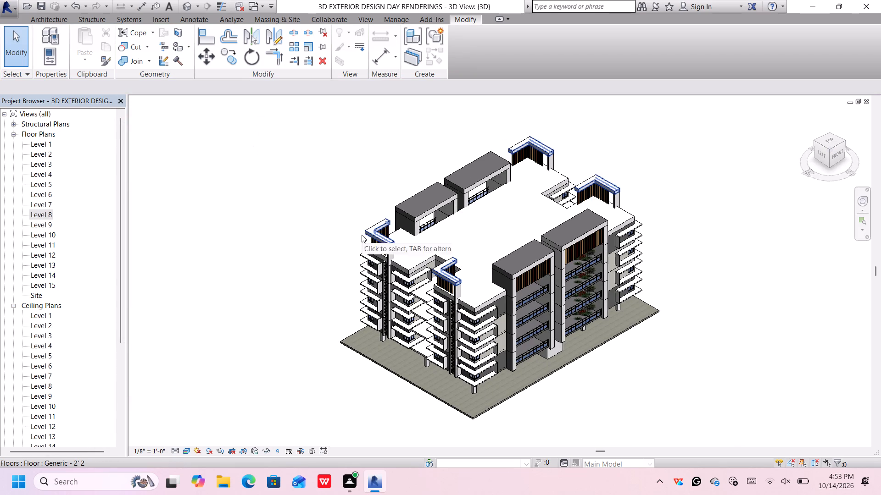
On the Level 2 floor plan, start a new wall near the back towers and set its base offset to 0.
double_click(46, 152)
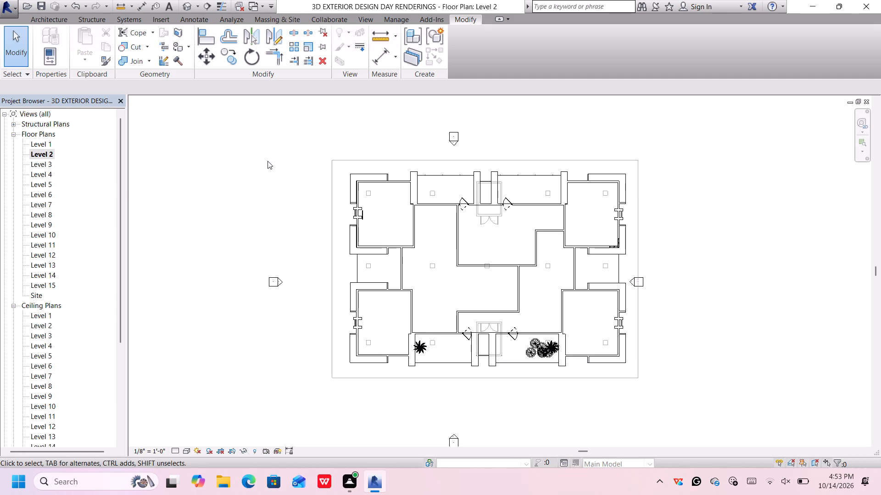
scroll(553, 173, "up", 5)
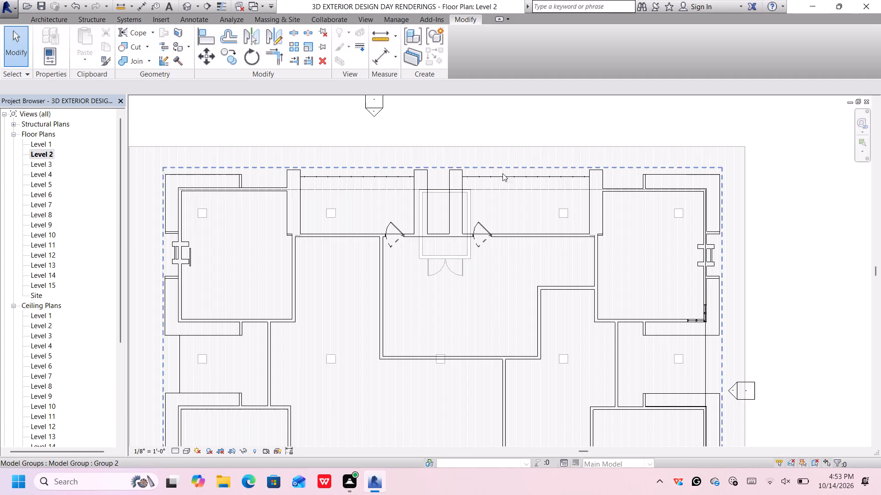
scroll(444, 165, "up", 8)
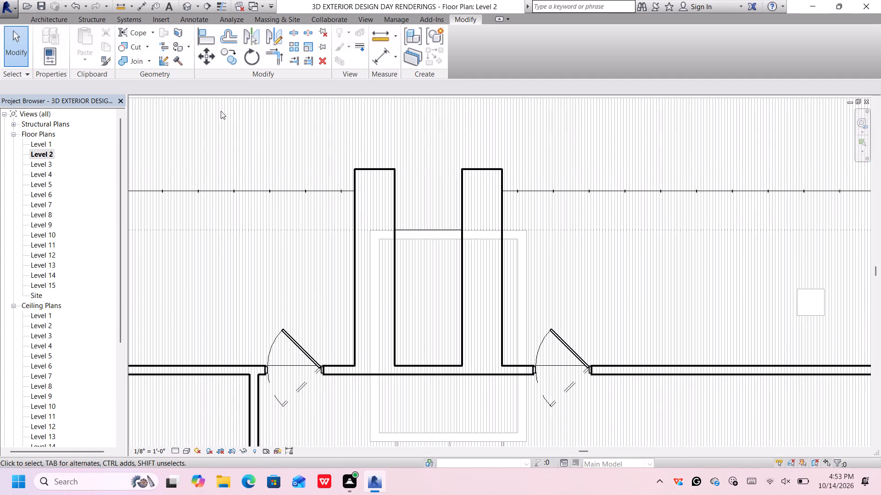
left_click(35, 20)
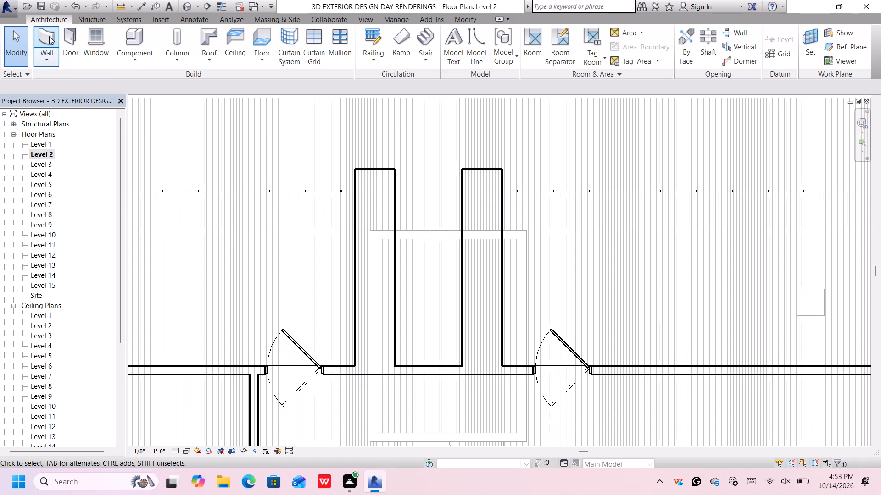
left_click(49, 36)
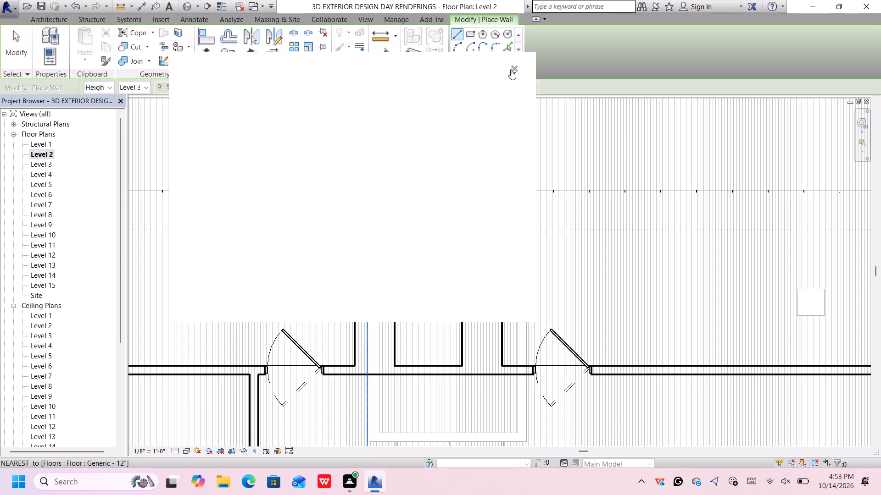
left_click(515, 67)
right_click(408, 171)
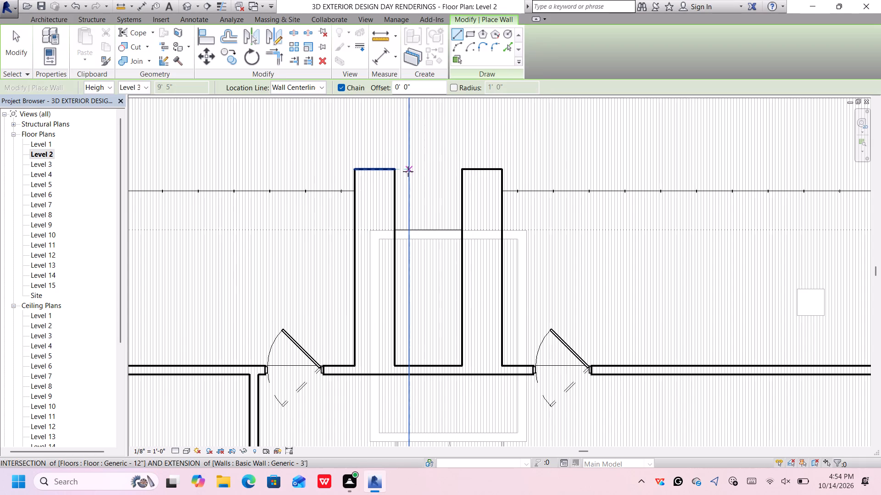
left_click(454, 336)
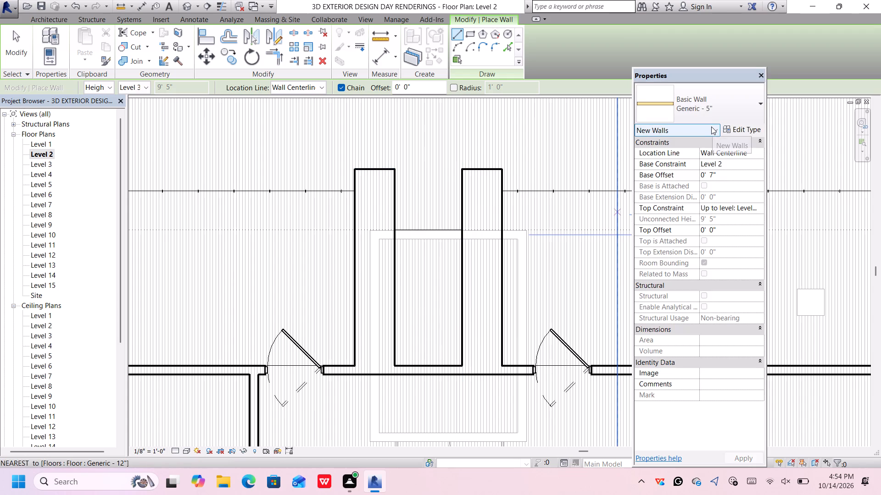
left_click(736, 173)
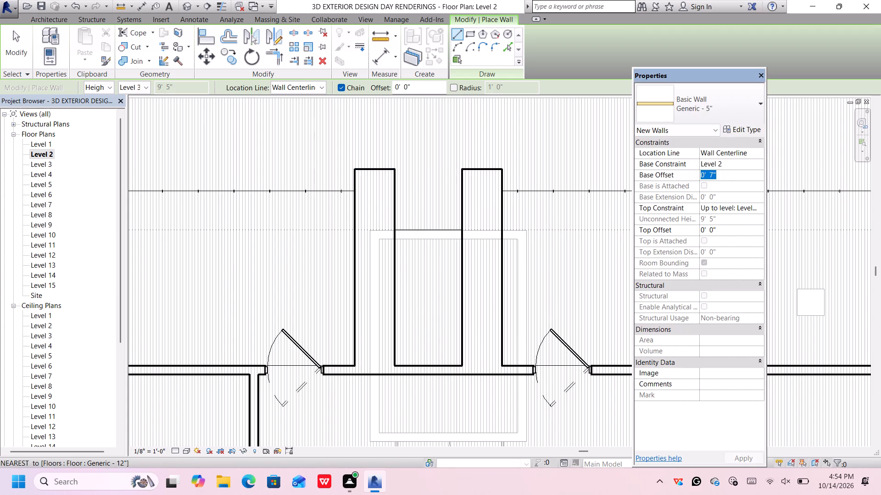
key("BackSpace")
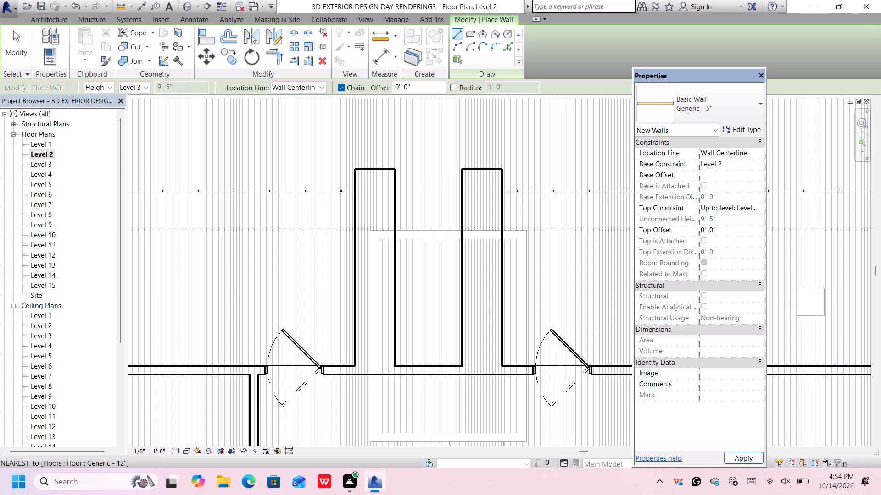
key("0")
key("Return")
Switch the new wall's type to Generic - 2' and set its base offset to 0.
left_click(726, 110)
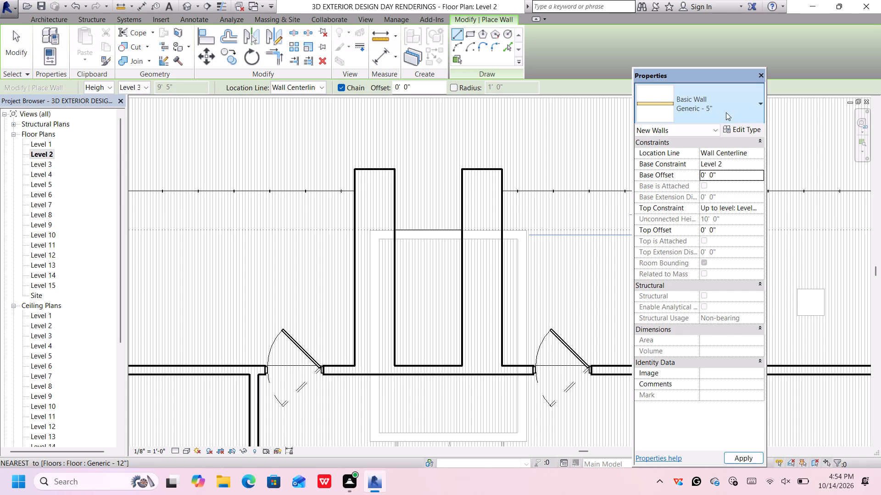
scroll(719, 264, "down", 1)
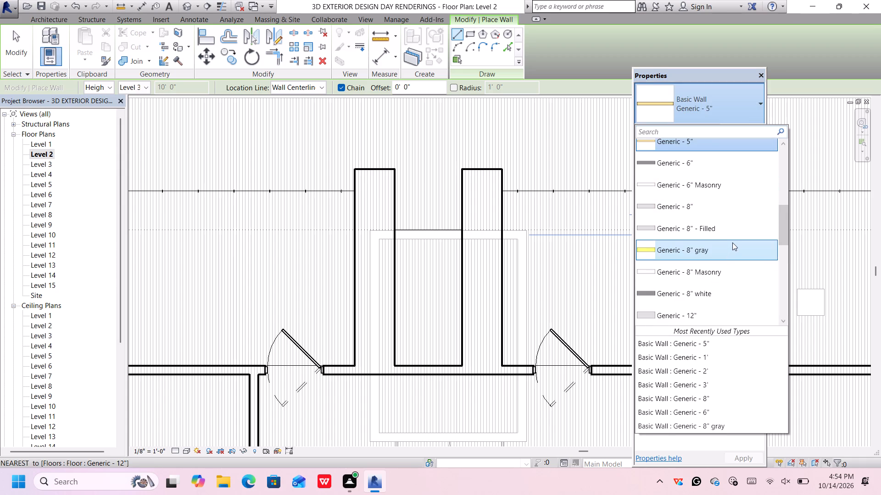
scroll(732, 242, "down", 4)
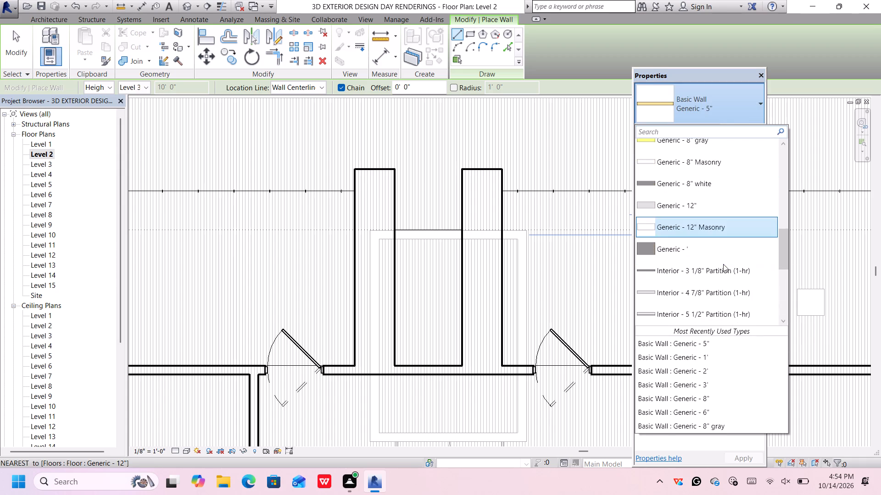
scroll(723, 264, "down", 1)
scroll(723, 263, "up", 1)
scroll(723, 263, "down", 1)
scroll(723, 263, "up", 12)
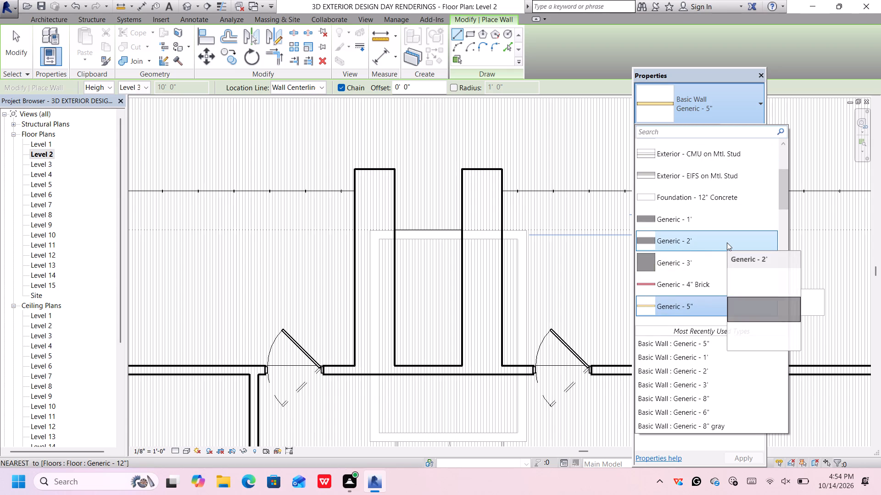
left_click(727, 242)
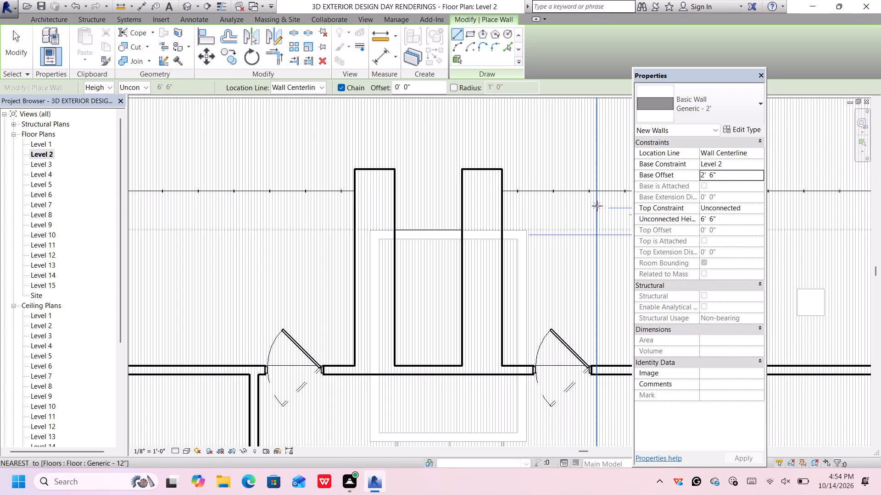
left_click(727, 172)
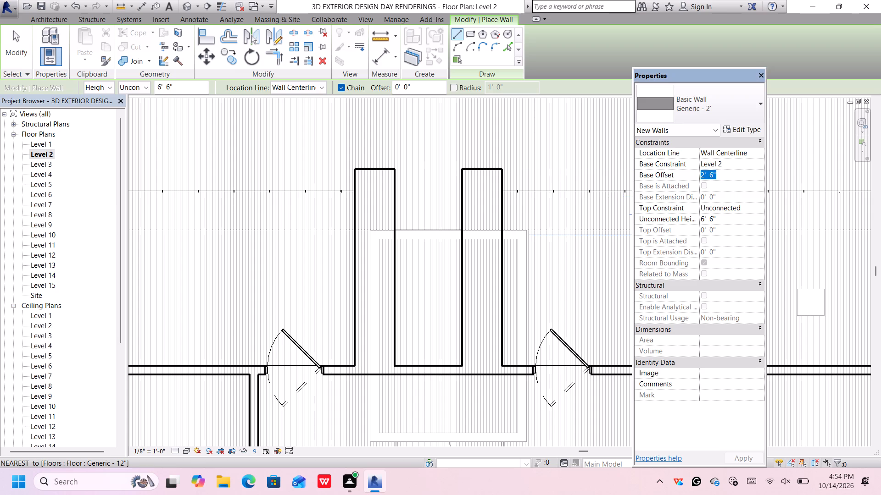
key("BackSpace")
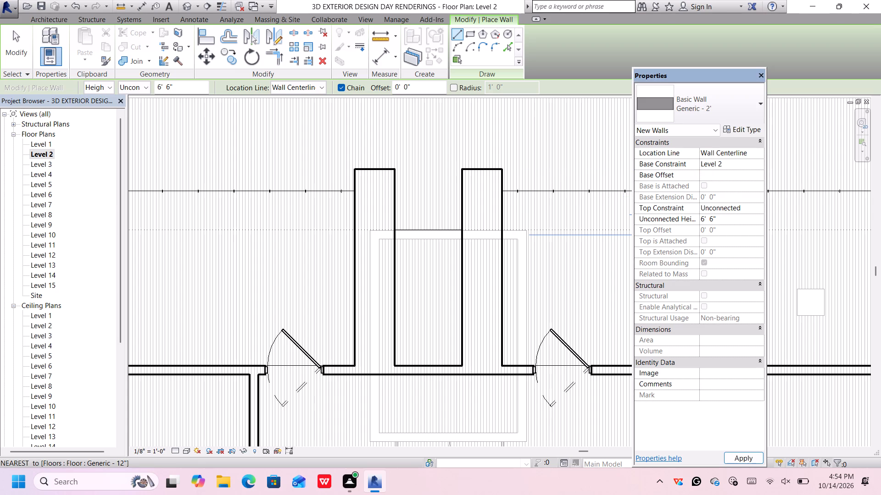
key("0")
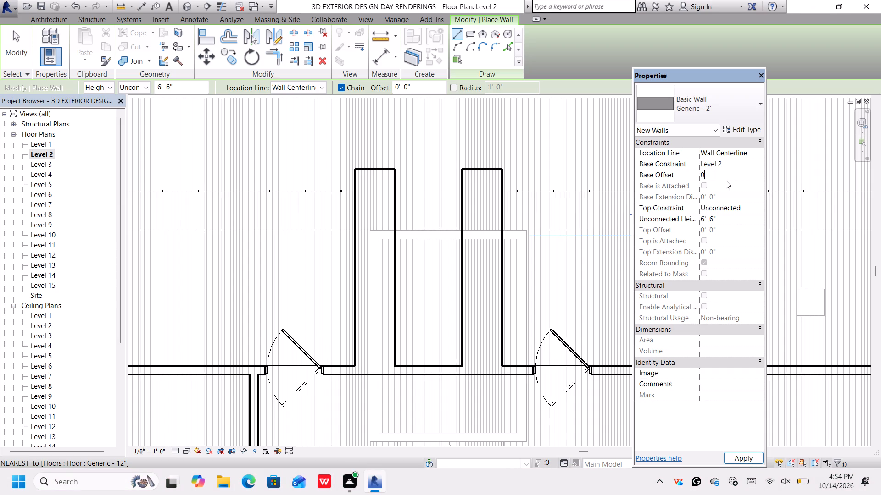
key("Return")
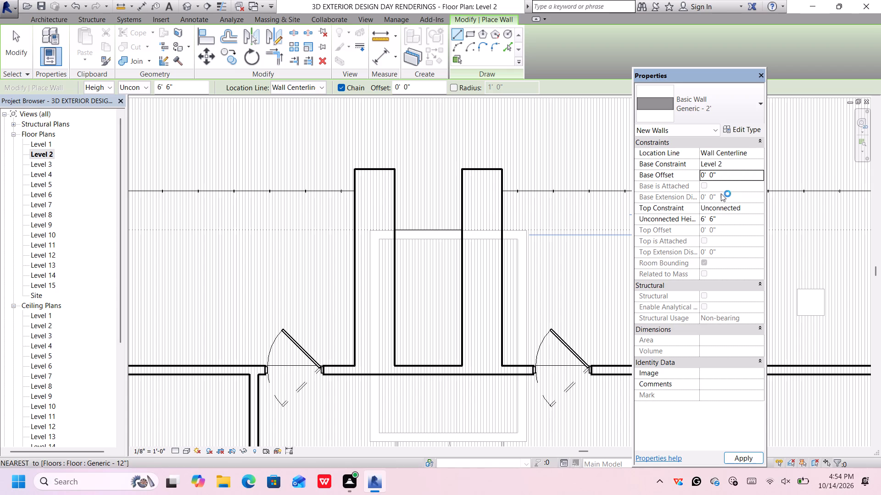
Set the new wall's unconnected height to 2'.
left_click(720, 218)
key("BackSpace")
key("BackSpace")
key("BackSpace")
key("BackSpace")
key("BackSpace")
key("BackSpace")
key("BackSpace")
key("BackSpace")
key("BackSpace")
key("BackSpace")
key("BackSpace")
key("BackSpace")
key("BackSpace")
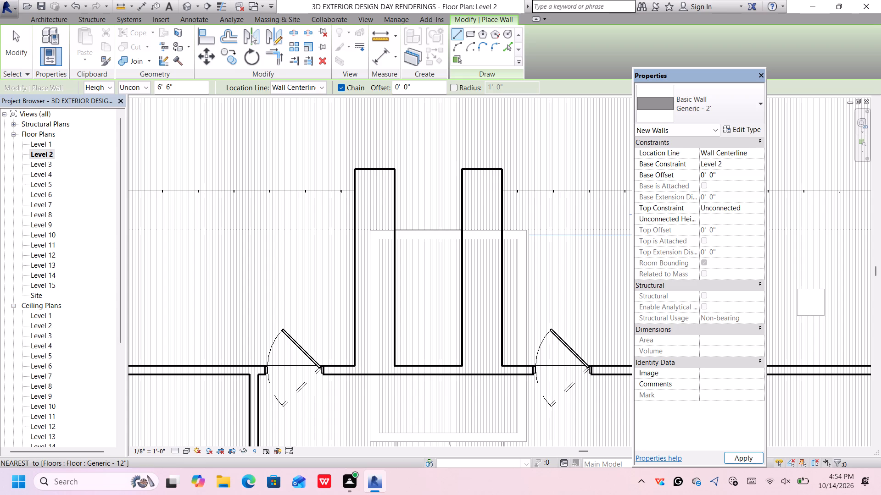
type("2'")
key("Return")
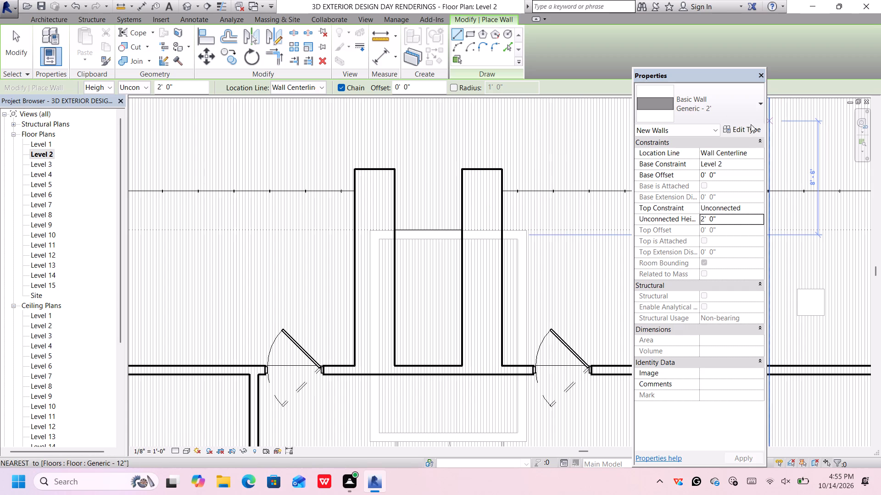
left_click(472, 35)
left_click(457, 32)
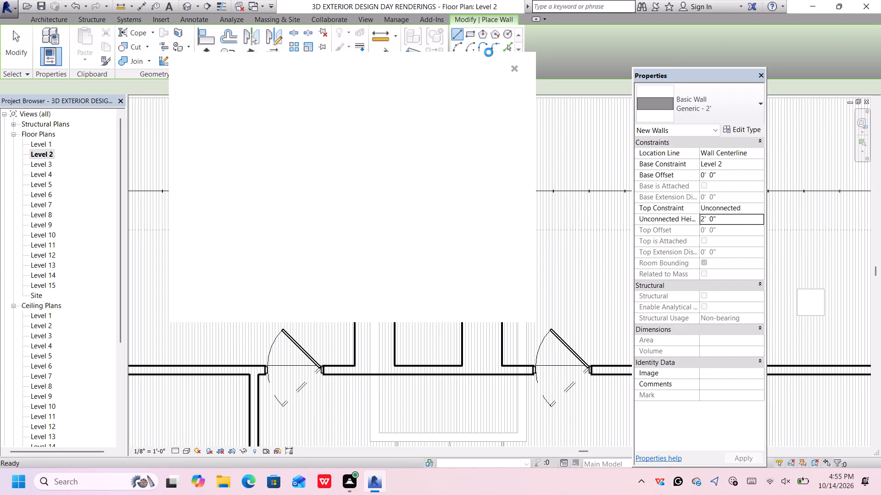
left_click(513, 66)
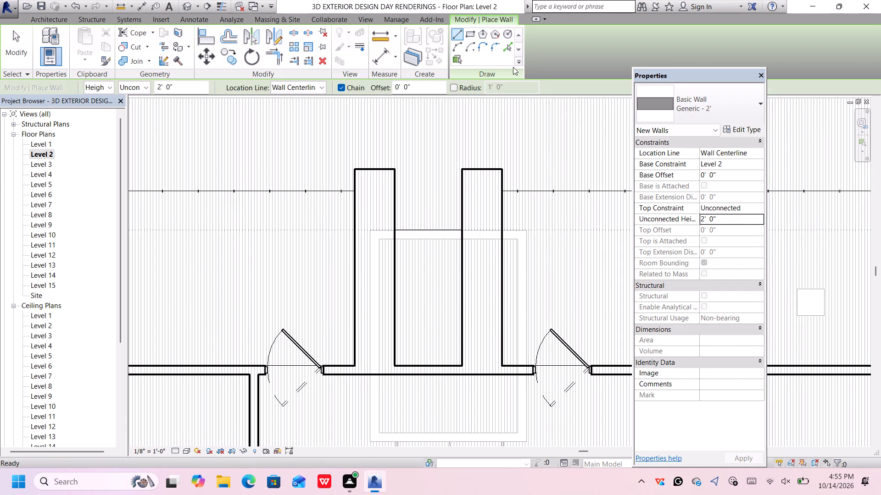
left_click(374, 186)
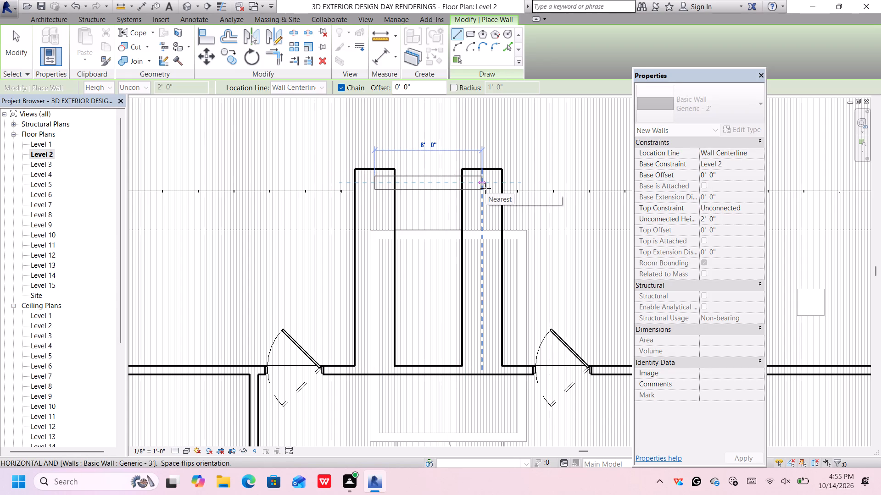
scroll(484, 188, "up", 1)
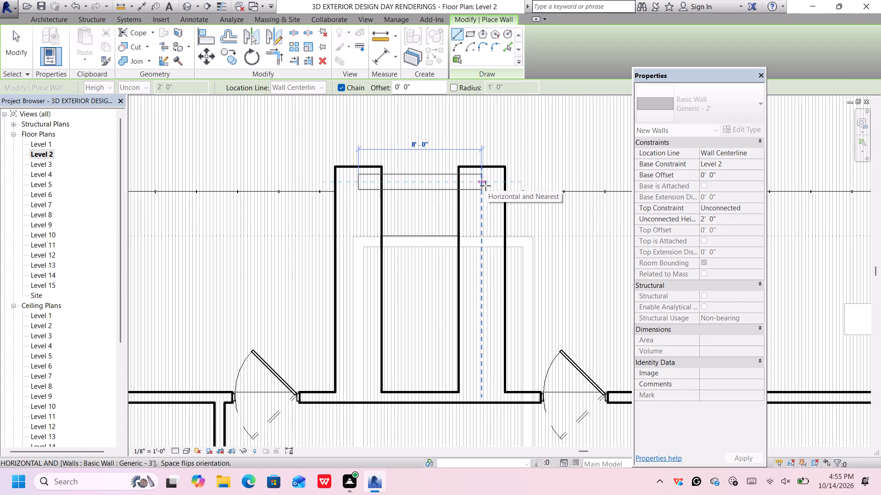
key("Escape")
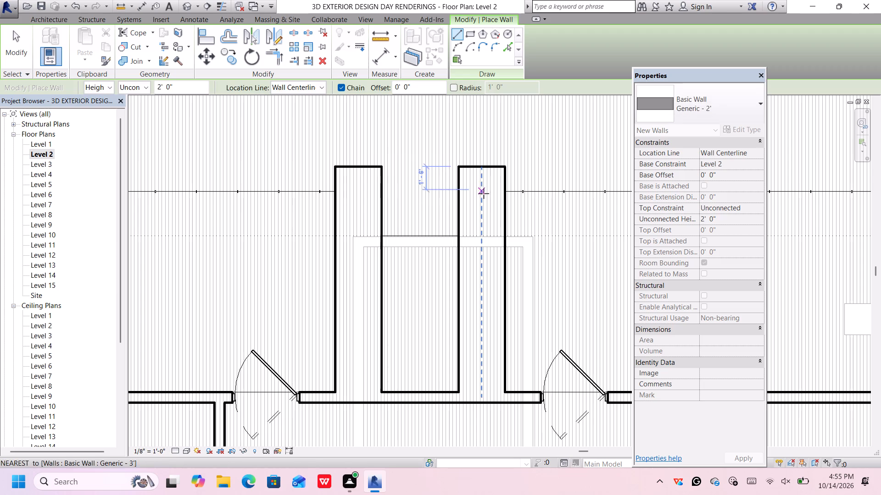
Draw the Generic - 2' wall between the two short piers on the outer side wall of the back corner room, and end the chain.
scroll(483, 194, "down", 14)
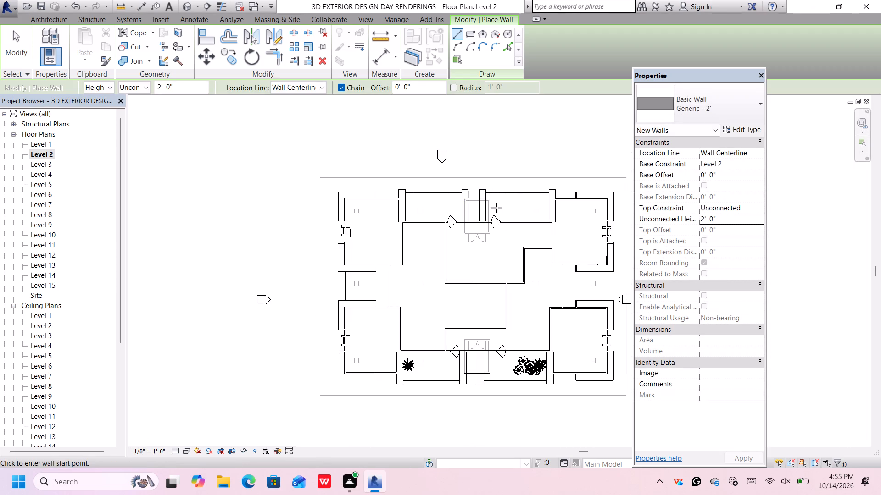
scroll(606, 231, "up", 5)
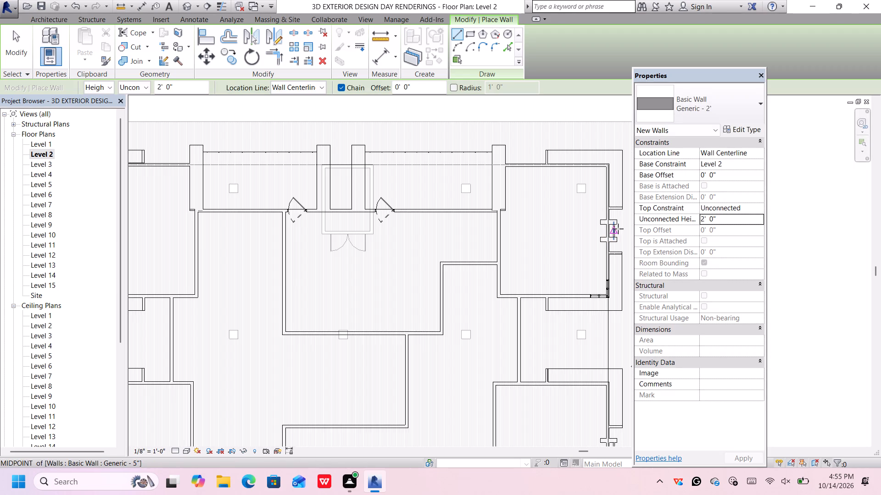
scroll(618, 229, "up", 11)
middle_click_drag(612, 236, 507, 243)
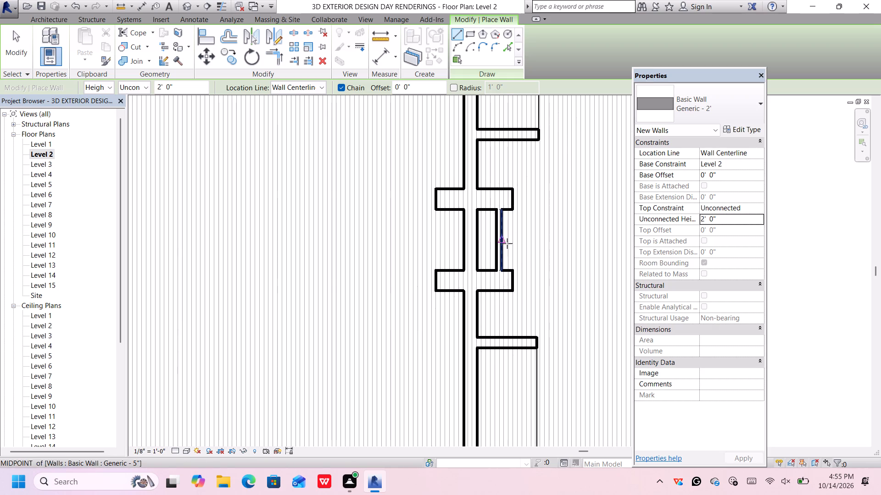
scroll(516, 223, "up", 3)
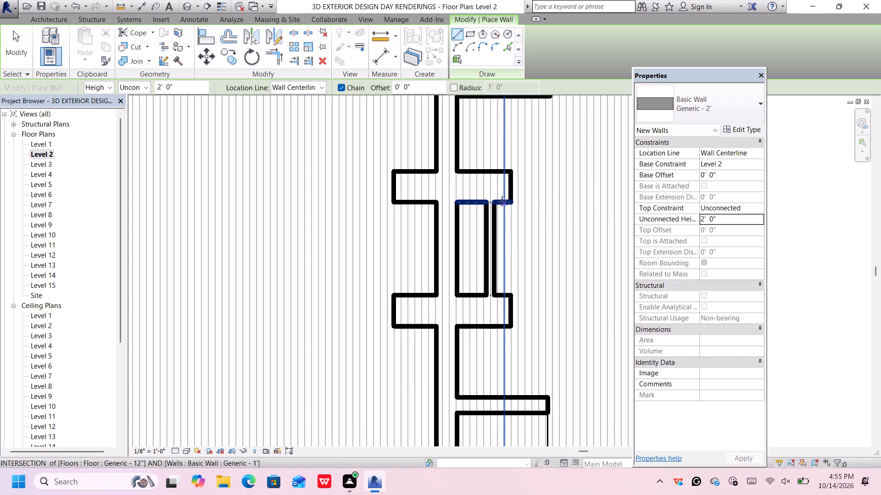
left_click(500, 202)
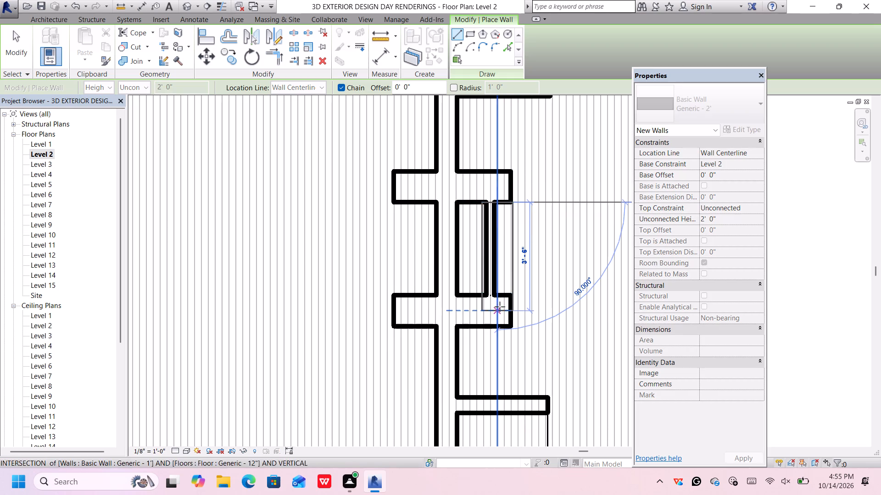
left_click(502, 294)
scroll(502, 294, "down", 7)
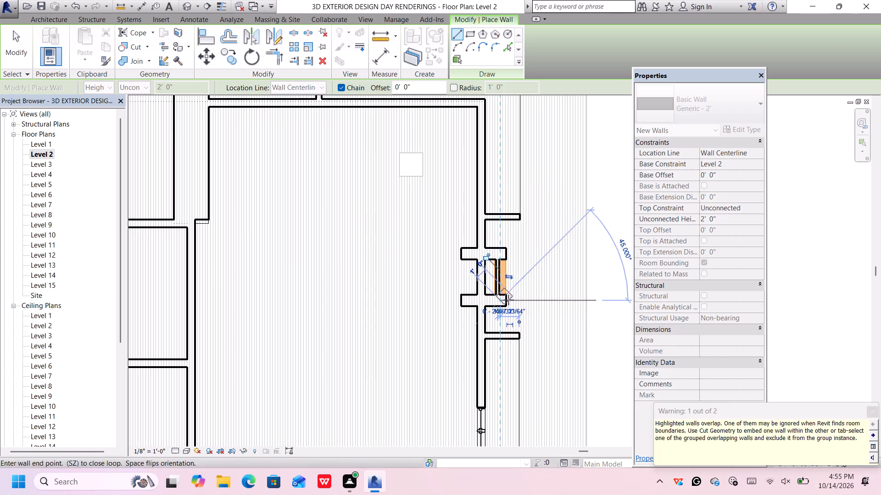
scroll(508, 303, "down", 3)
middle_click_drag(507, 345, 528, 254)
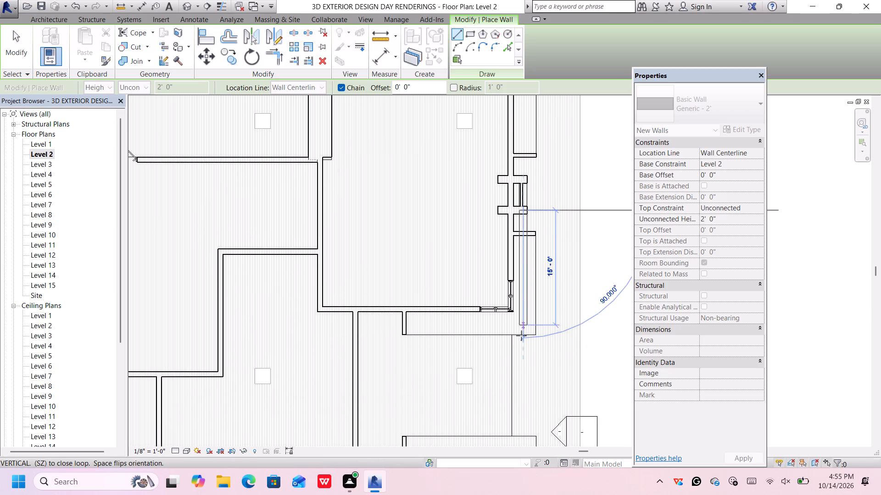
scroll(527, 347, "down", 1)
key("Escape")
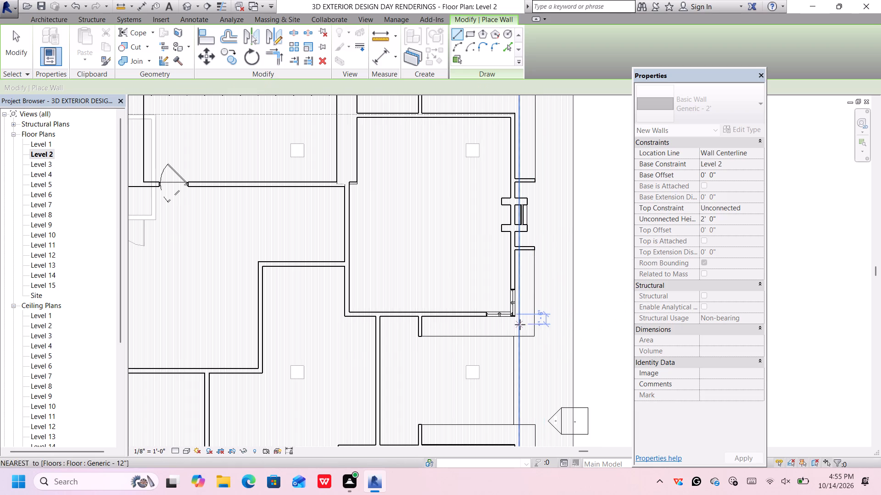
Draw a Generic - 2' wall, 2' high, between the two short piers on the right-hand front corner room's outer wall, and end the chain.
scroll(515, 330, "down", 4)
middle_click_drag(515, 338, 586, 236)
scroll(589, 366, "up", 1)
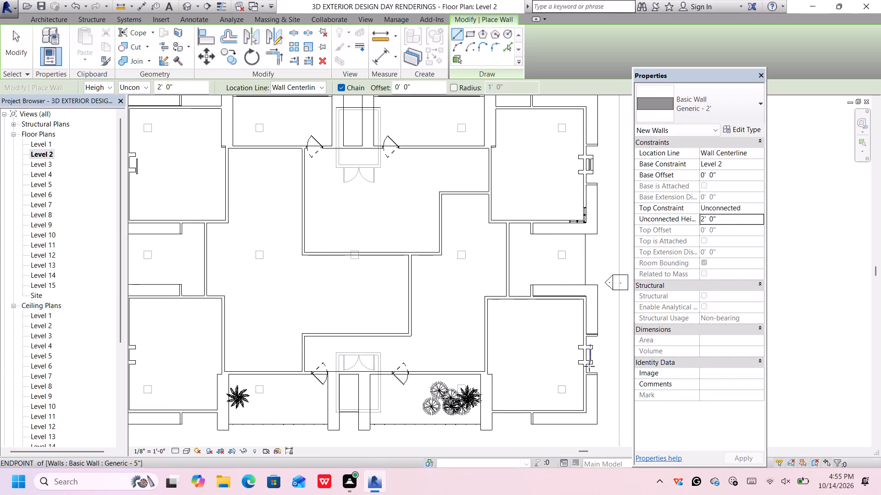
scroll(589, 366, "up", 5)
middle_click_drag(591, 347, 519, 333)
scroll(524, 327, "up", 5)
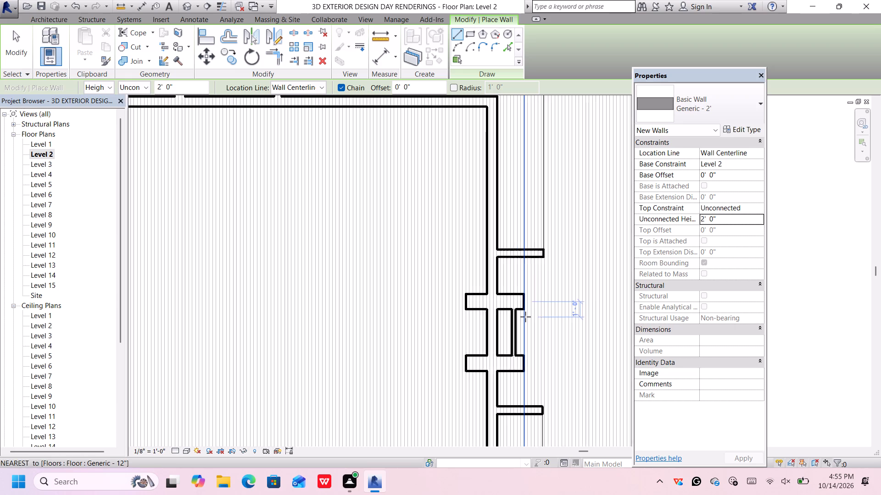
scroll(521, 310, "up", 3)
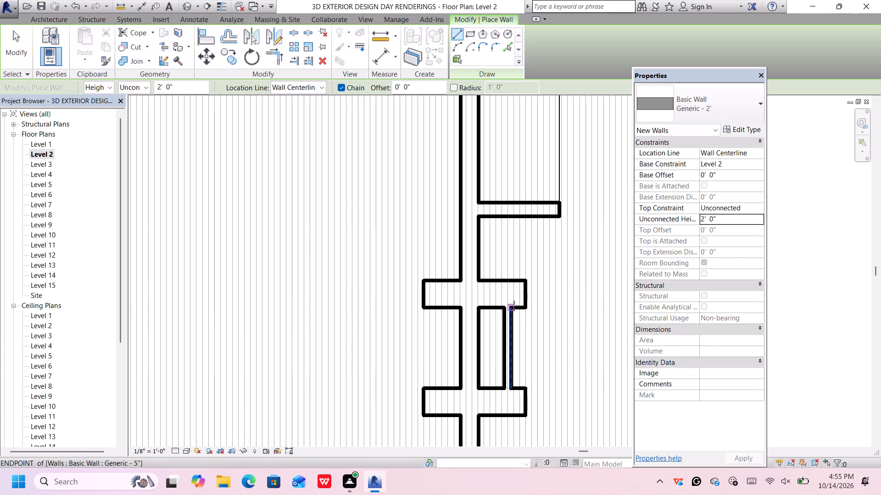
left_click(513, 306)
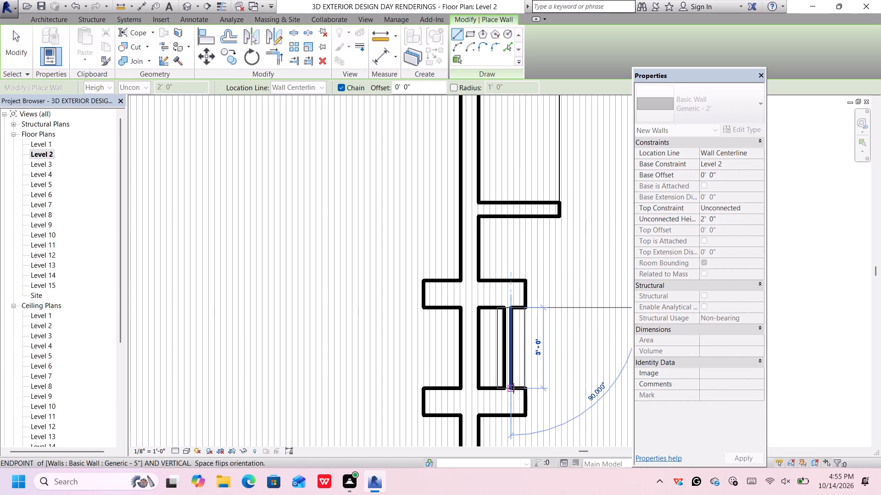
left_click(513, 388)
scroll(528, 363, "down", 17)
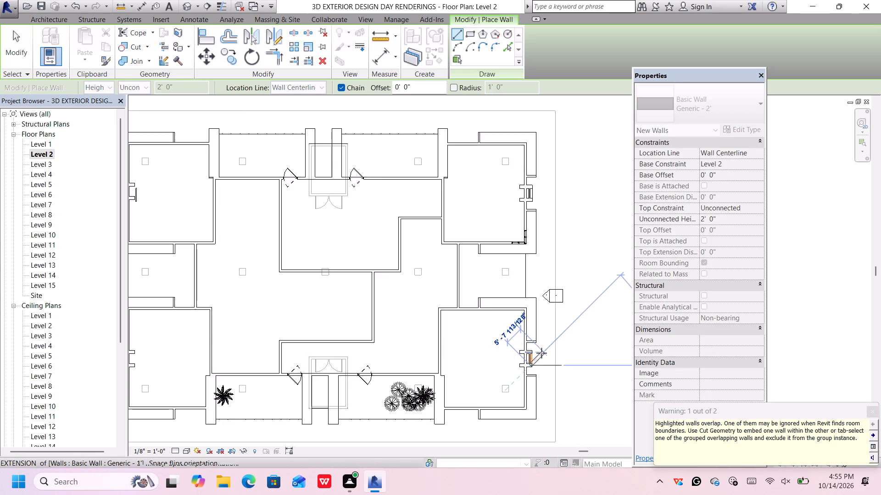
scroll(541, 353, "down", 1)
key("Escape")
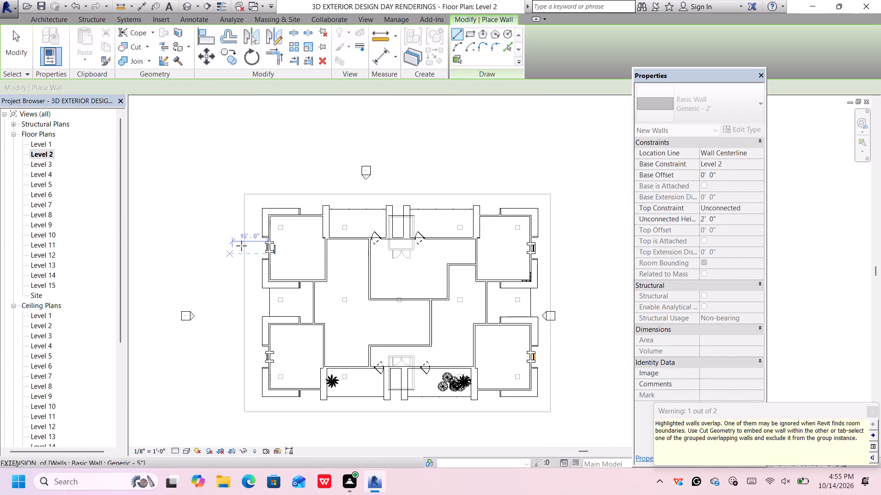
Draw a Generic - 2' wall between the two short piers on the building's left-hand back corner room's outer wall, and end the chain.
scroll(250, 243, "up", 16)
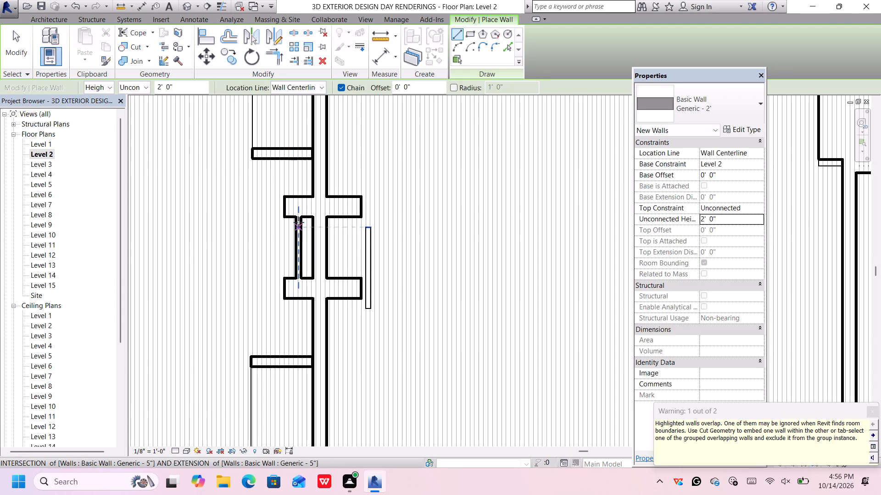
scroll(295, 215, "up", 5)
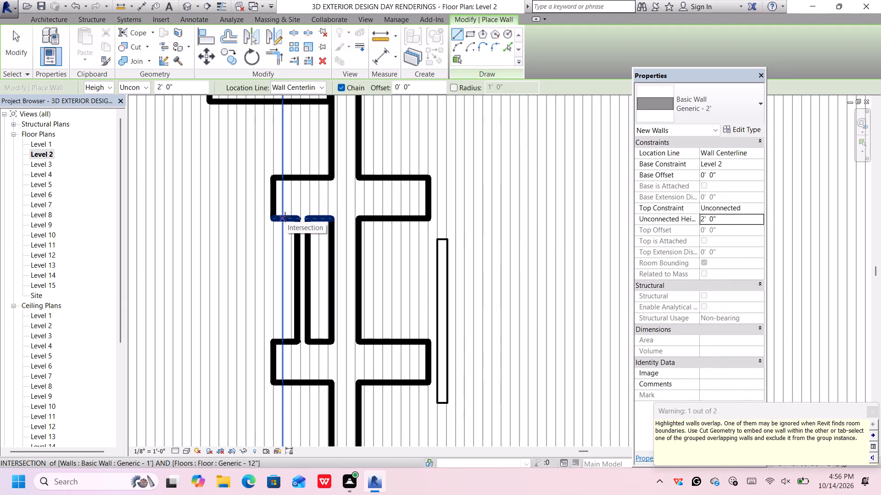
left_click(295, 215)
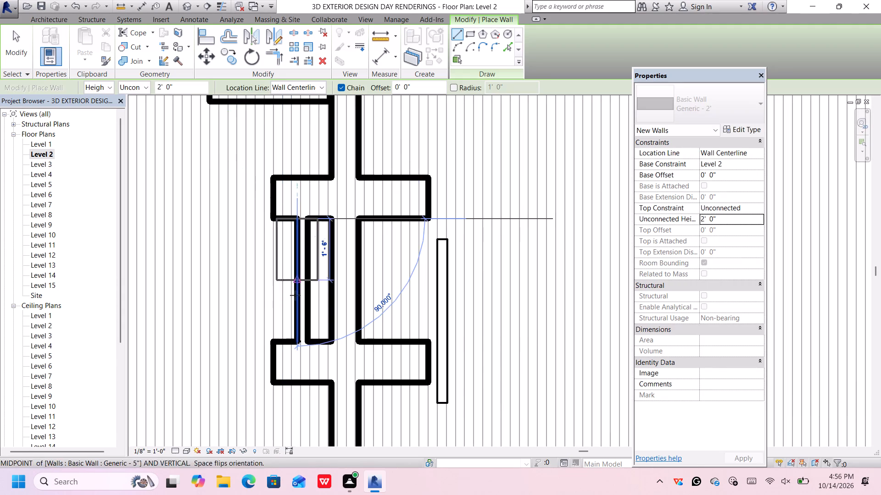
left_click(298, 341)
scroll(298, 341, "down", 16)
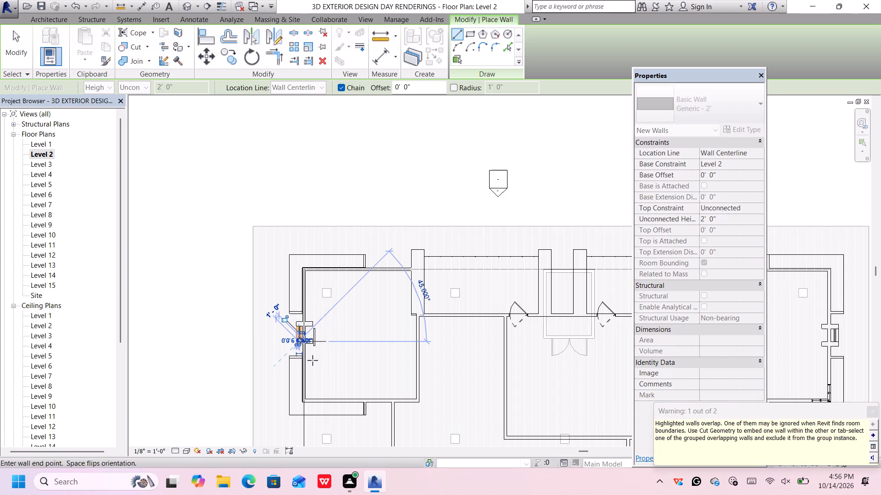
middle_click_drag(322, 402, 316, 280)
scroll(322, 402, "down", 2)
key("Escape")
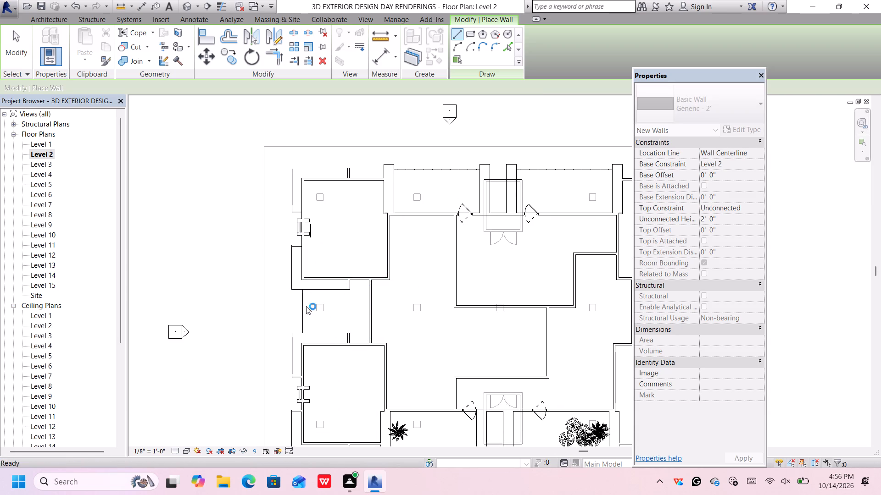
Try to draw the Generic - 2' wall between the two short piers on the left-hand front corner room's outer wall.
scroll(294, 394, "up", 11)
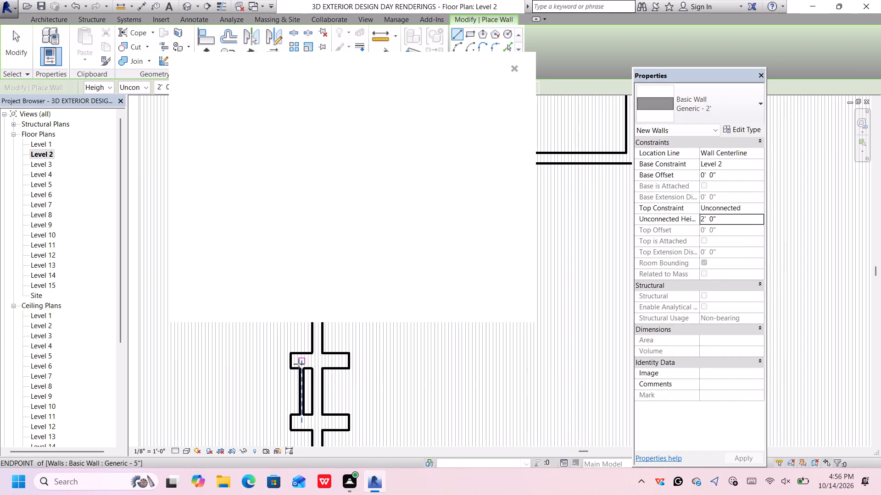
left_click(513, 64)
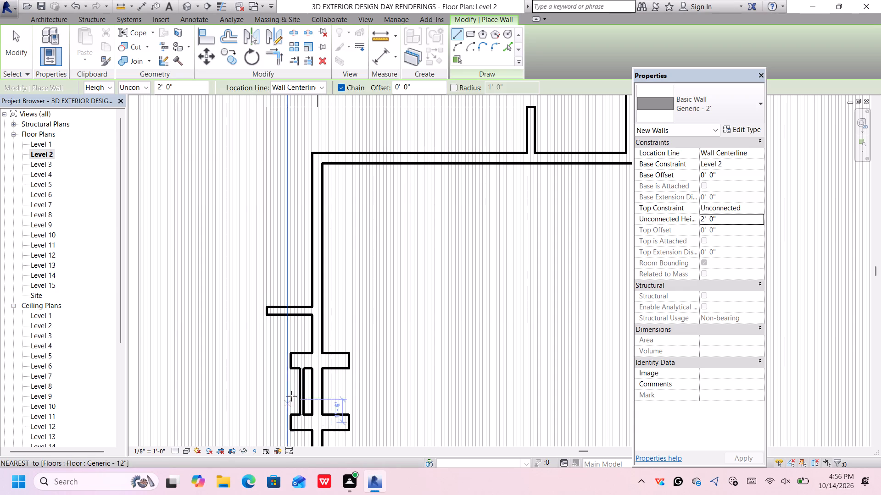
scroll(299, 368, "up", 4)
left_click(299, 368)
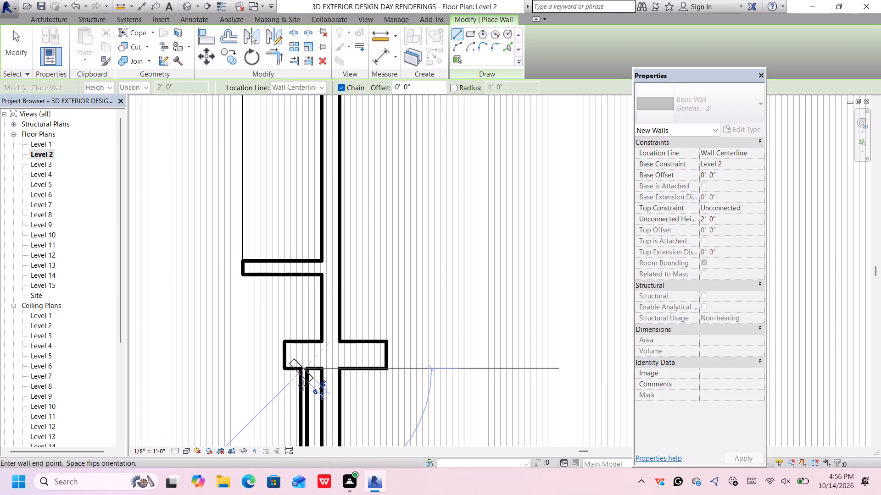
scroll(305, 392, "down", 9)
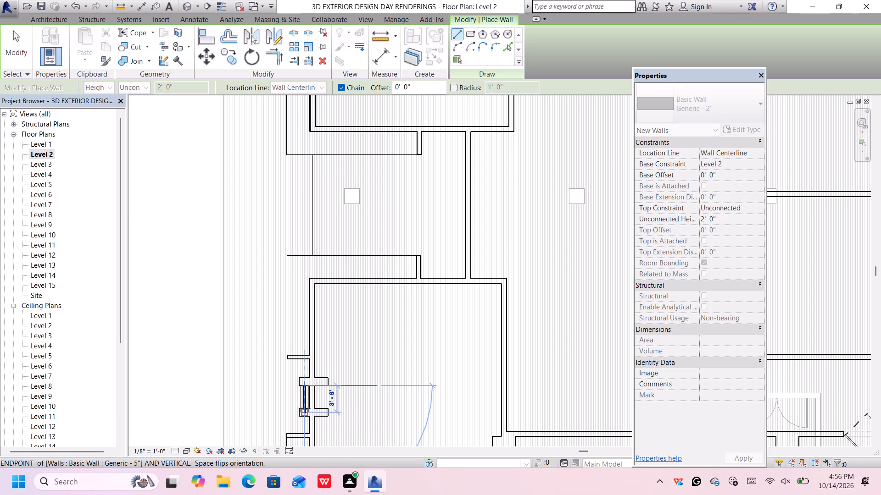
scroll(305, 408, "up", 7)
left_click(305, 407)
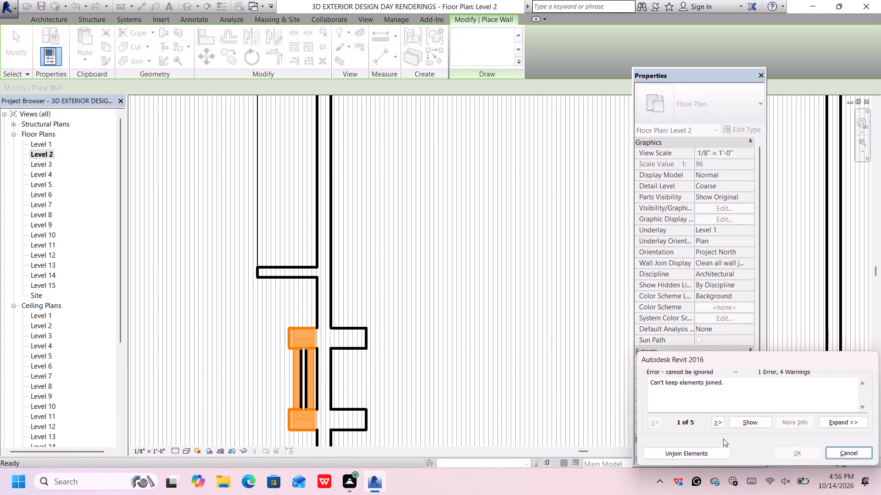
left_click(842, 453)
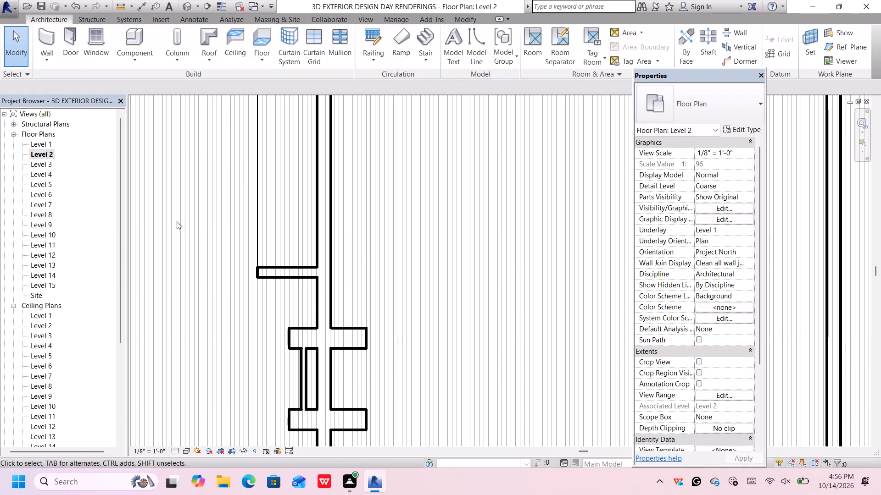
Restart the Wall command and draw a Generic - 2' wall between the two short piers of the left-hand front corner room, finishing the command.
left_click(50, 37)
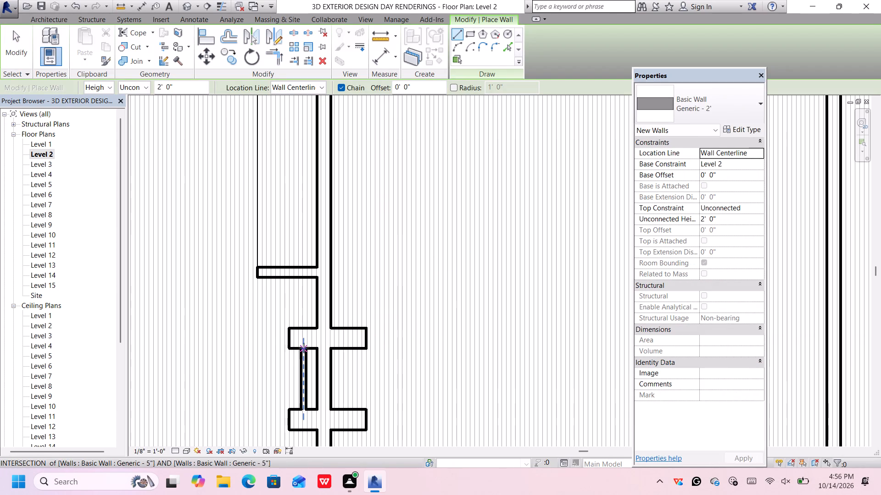
scroll(302, 347, "up", 6)
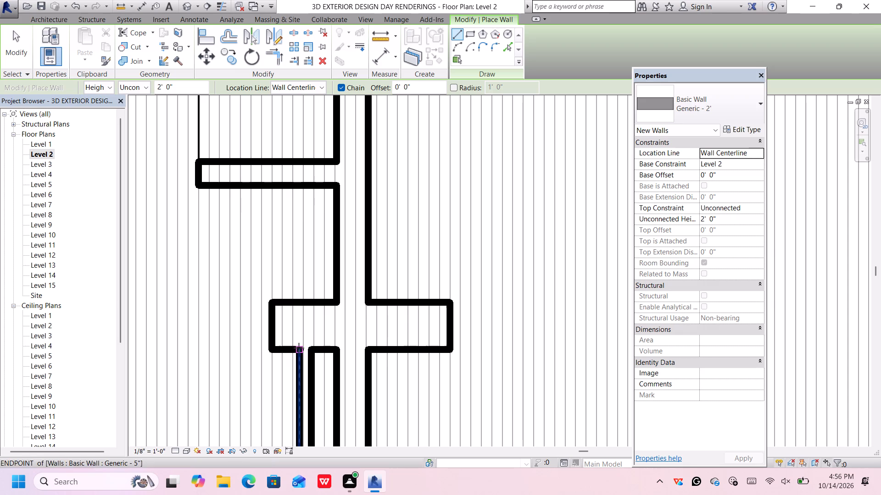
left_click(299, 348)
scroll(300, 351, "down", 8)
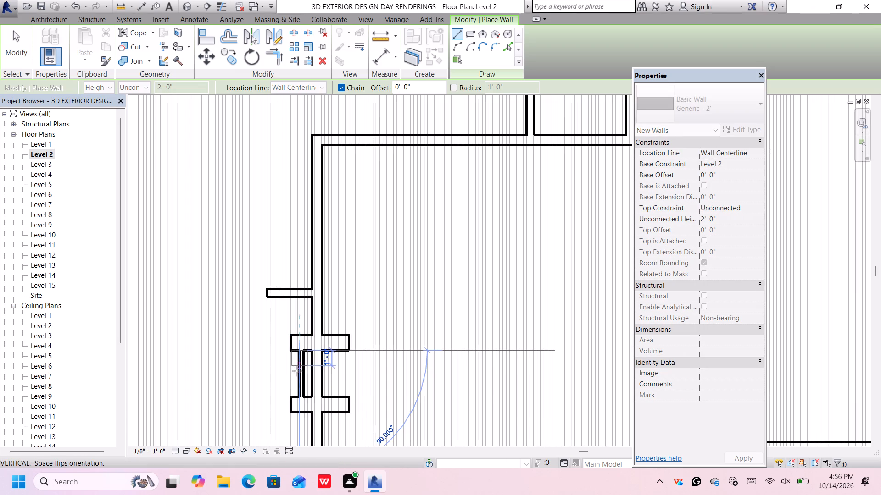
left_click(298, 394)
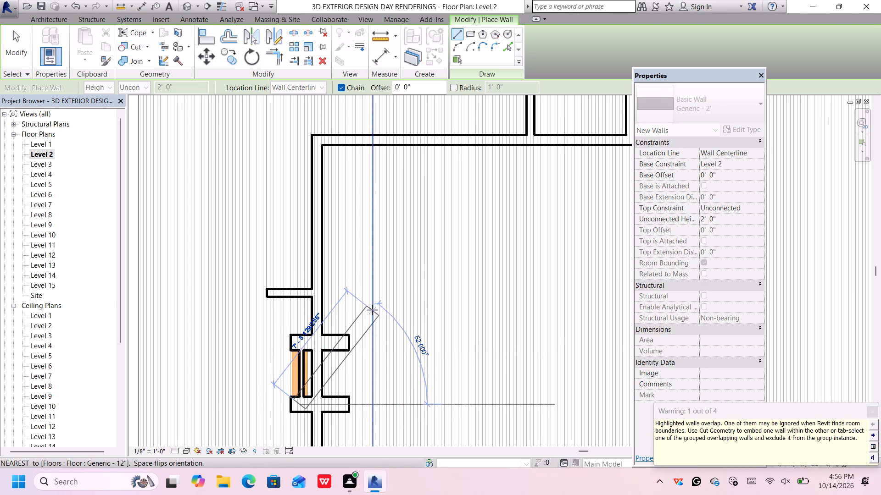
key("Escape")
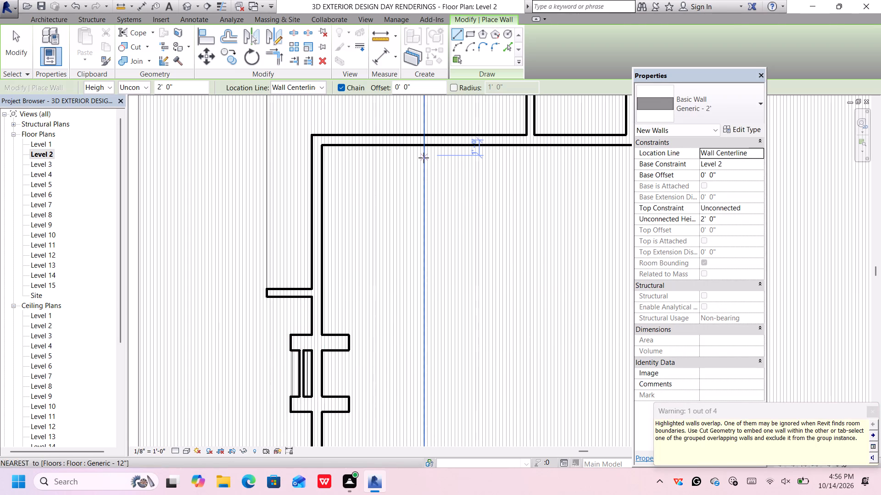
key("Escape")
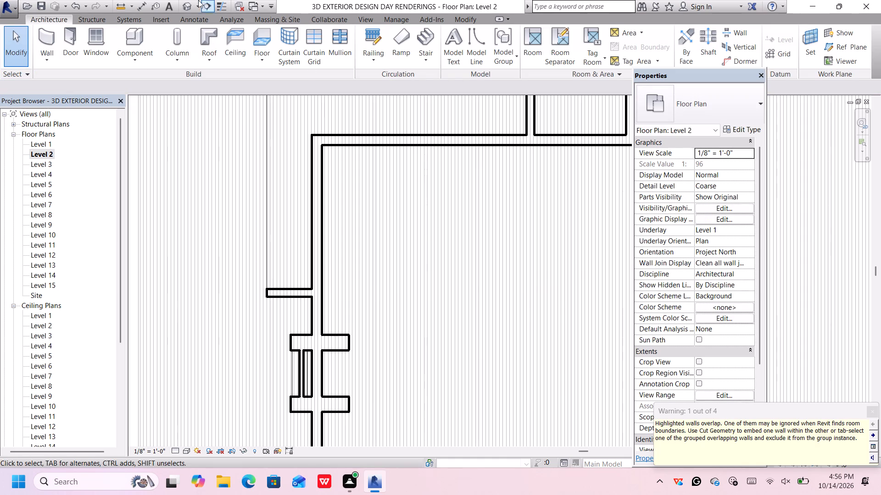
In the 3D view, set the unconnected height of the infill wall beneath the wooden slats at the left-hand front corner to 1'.
left_click(185, 6)
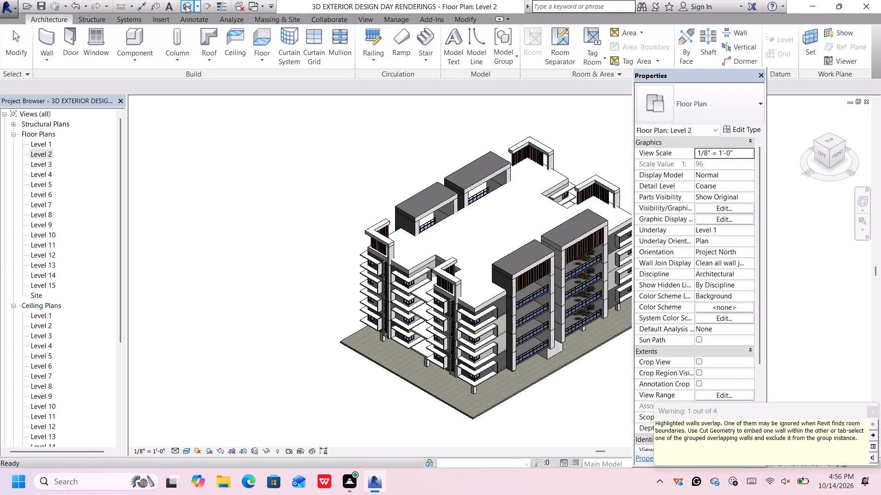
scroll(521, 435, "up", 1)
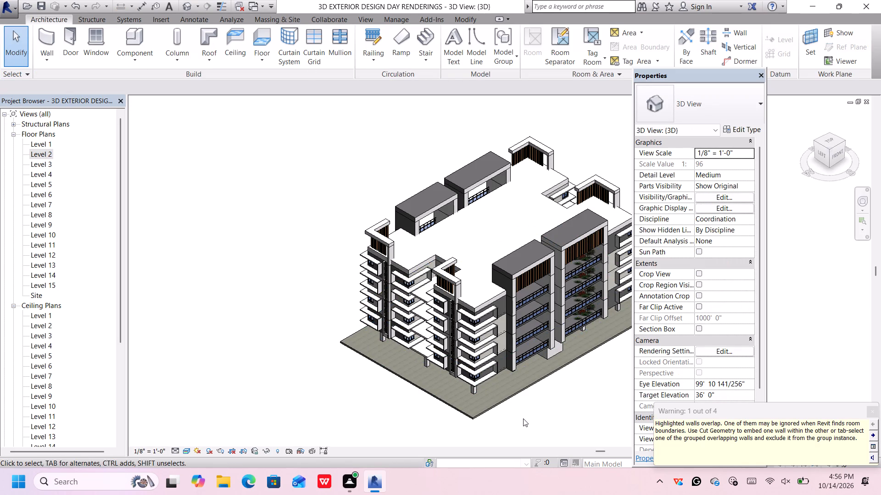
scroll(431, 358, "up", 4)
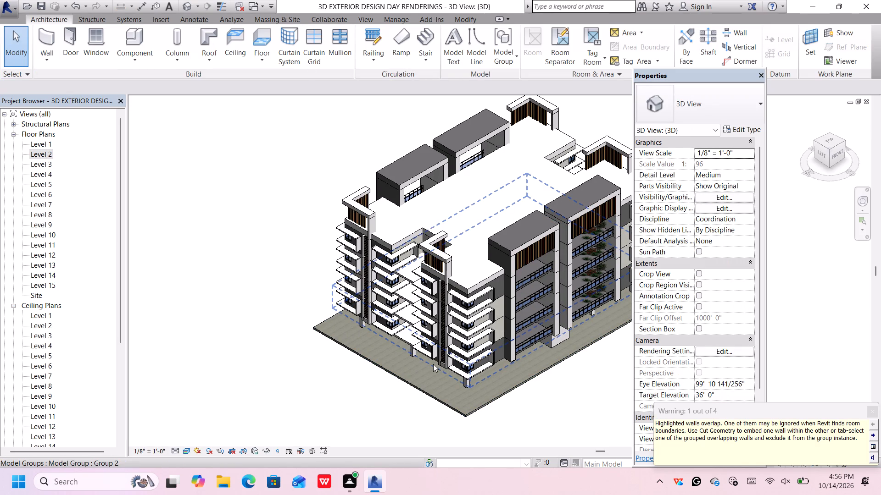
scroll(446, 363, "up", 6)
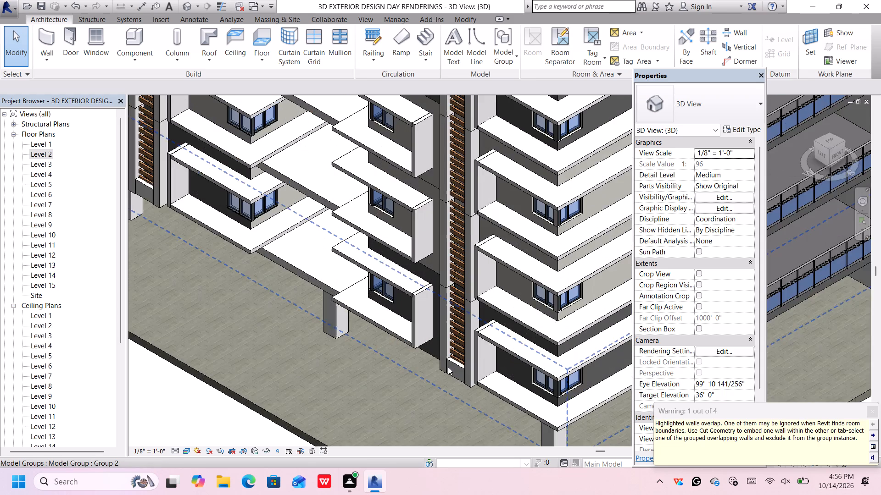
scroll(448, 367, "up", 5)
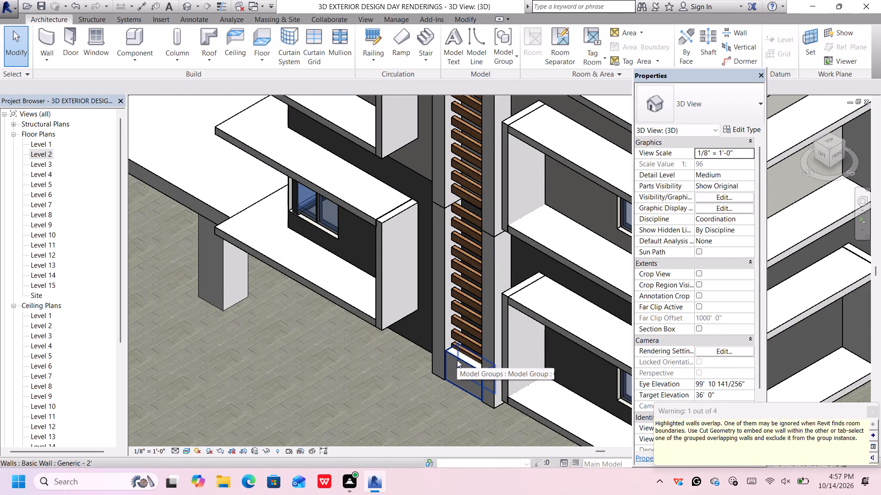
scroll(457, 360, "up", 6)
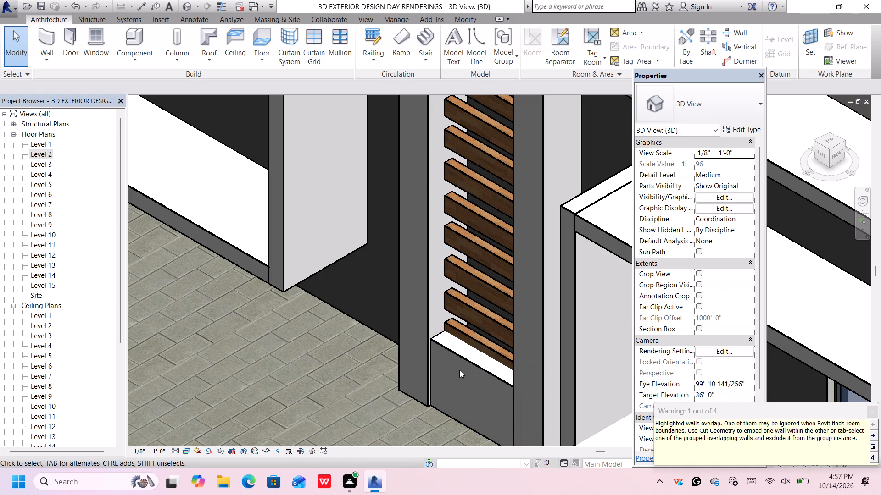
left_click(464, 360)
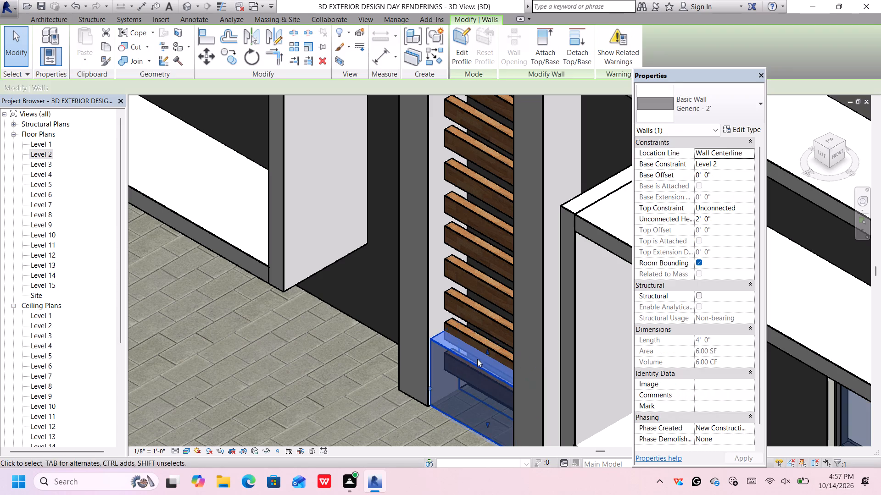
left_click(720, 219)
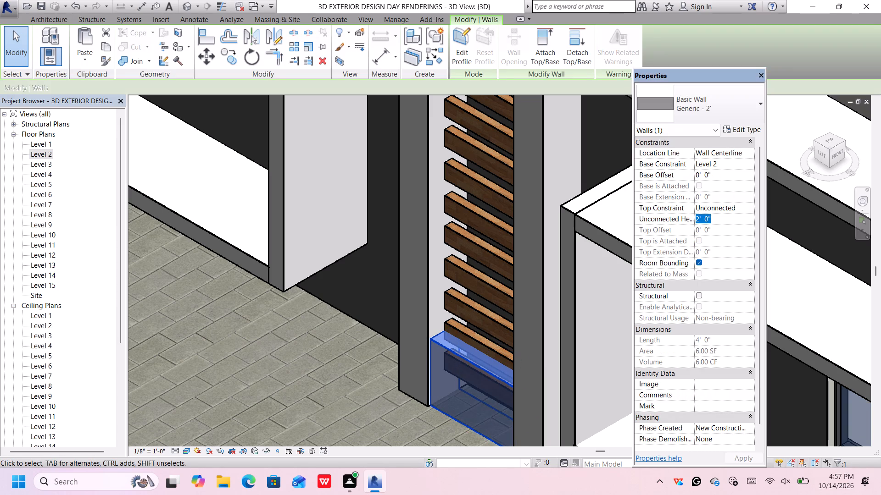
key("BackSpace")
key("1")
key("apostrophe")
key("Return")
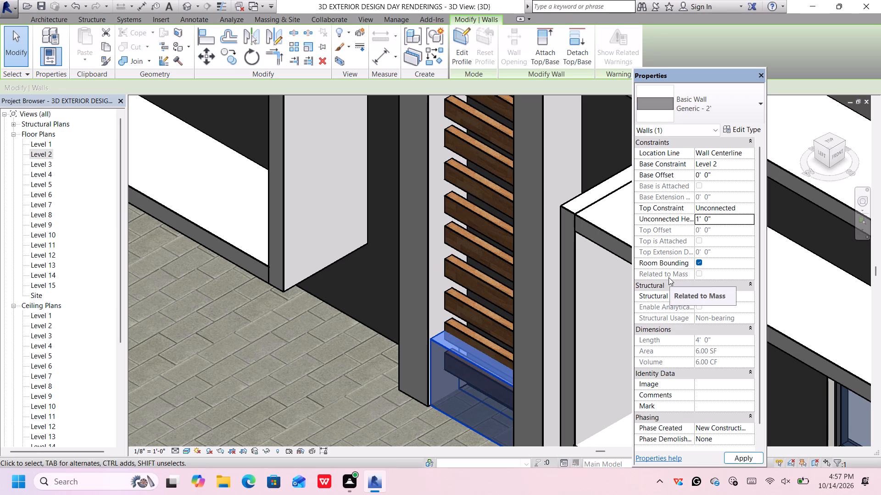
key("Return")
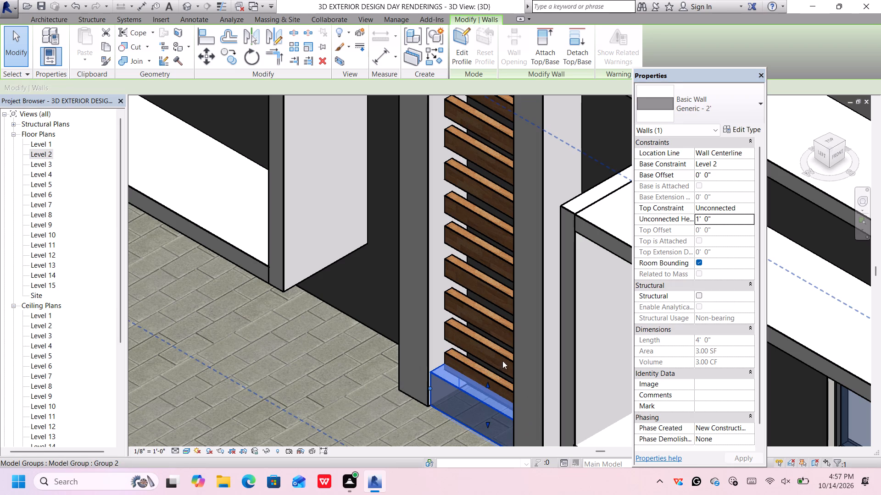
left_click(482, 371)
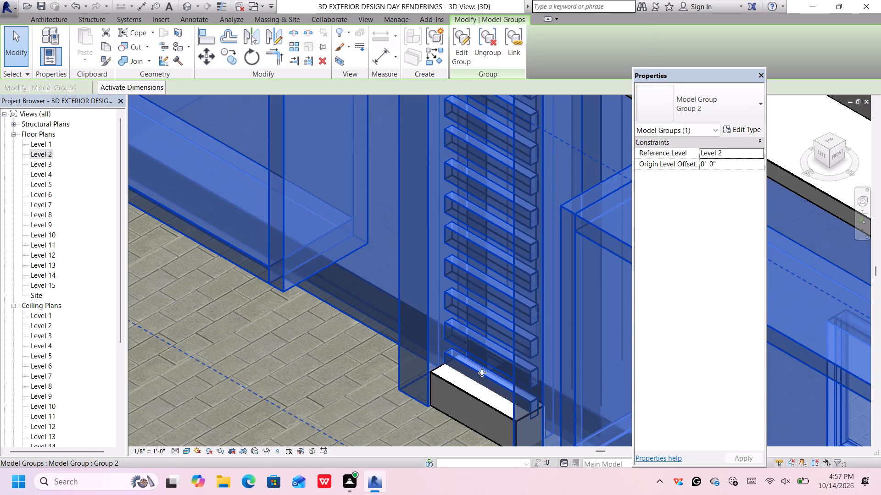
left_click(362, 396)
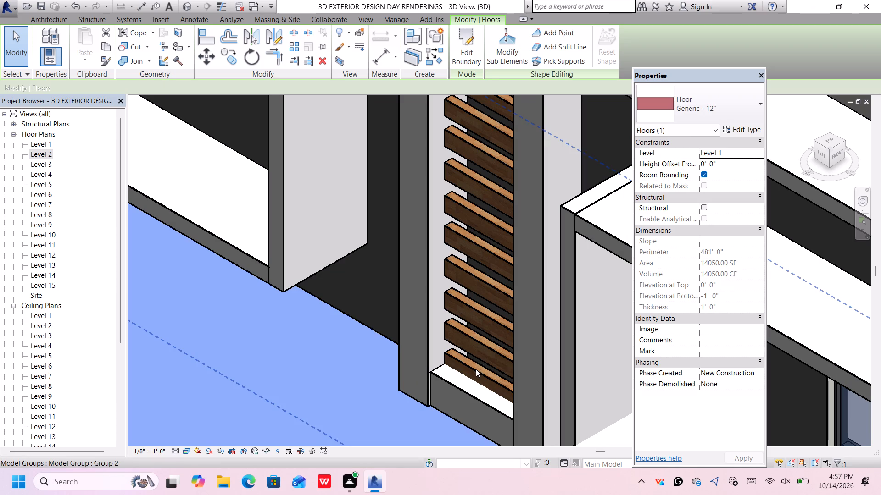
Ungroup the Level 2 model group, Group 2, that contains the wooden slats at the left-hand front corner.
left_click(476, 369)
scroll(476, 367, "down", 7)
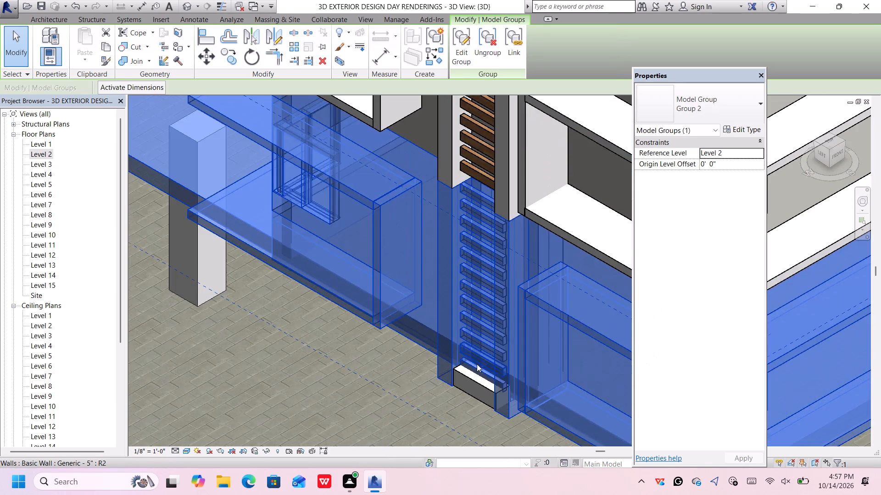
scroll(477, 364, "down", 3)
scroll(477, 364, "up", 1)
middle_click_drag(477, 362, 476, 319)
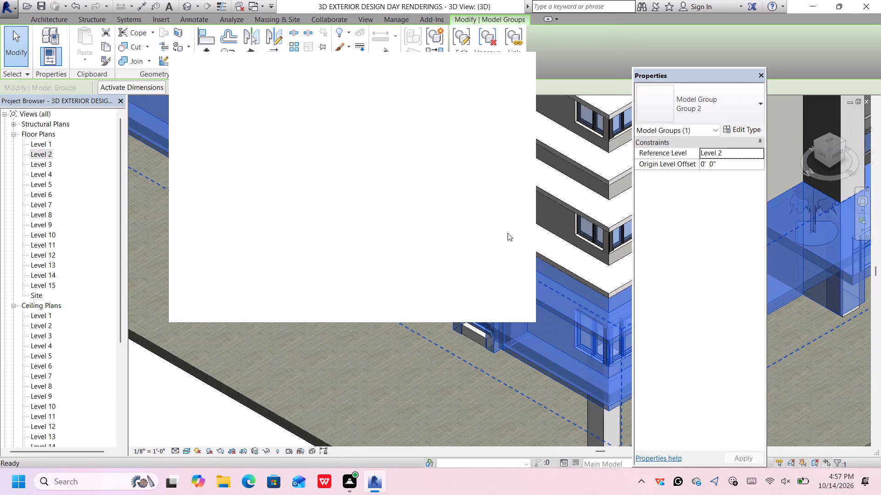
left_click(515, 70)
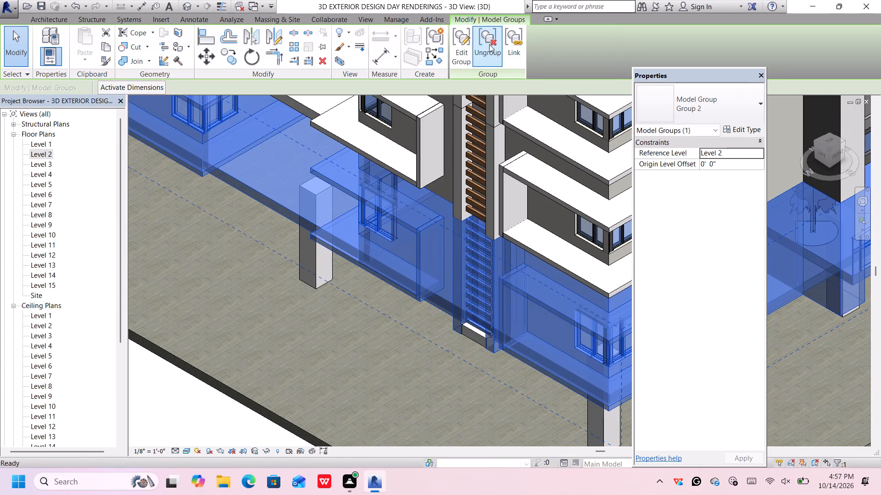
left_click(489, 44)
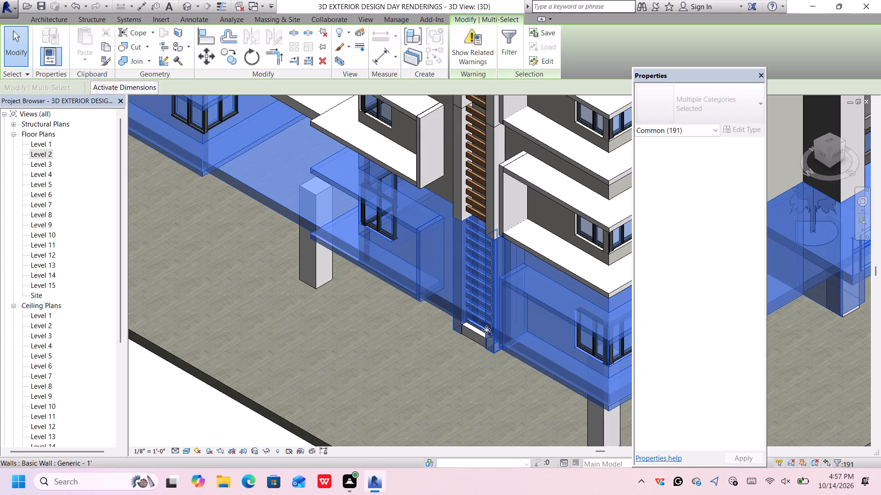
Delete the lowest wooden slat, a Generic - 5" wall, directly above the infill wall at the left-hand front corner.
scroll(485, 322, "up", 5)
left_click(451, 373)
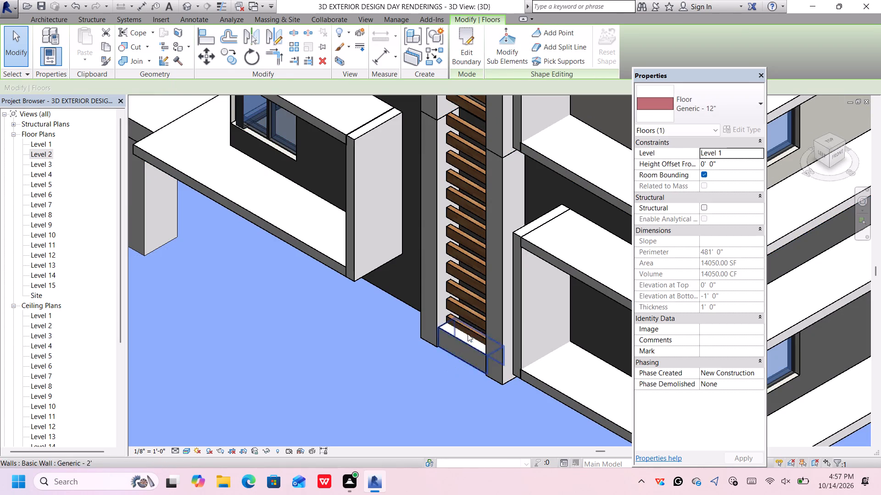
left_click(468, 328)
scroll(464, 325, "up", 2)
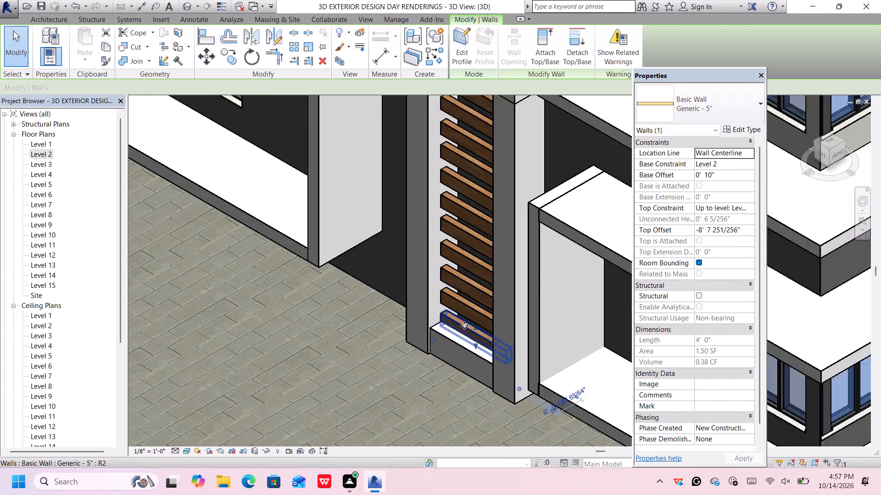
scroll(464, 325, "up", 3)
left_click(464, 325)
scroll(469, 331, "up", 5)
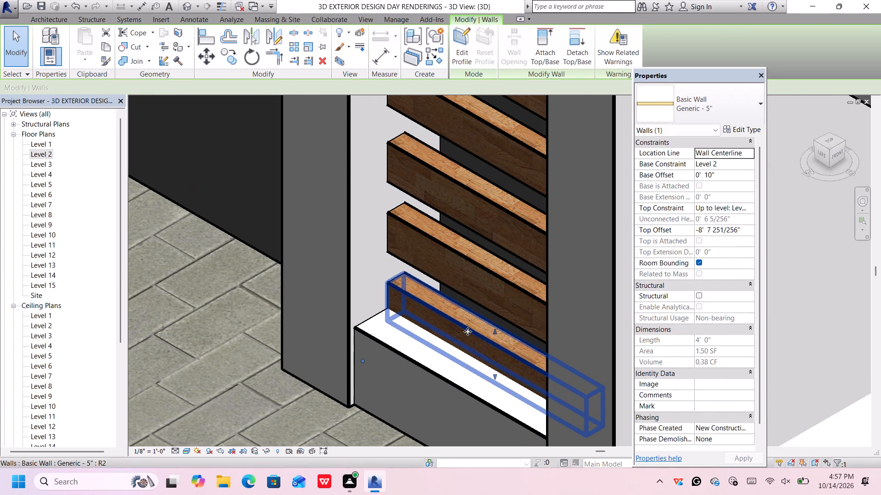
key("Delete")
left_click(475, 332)
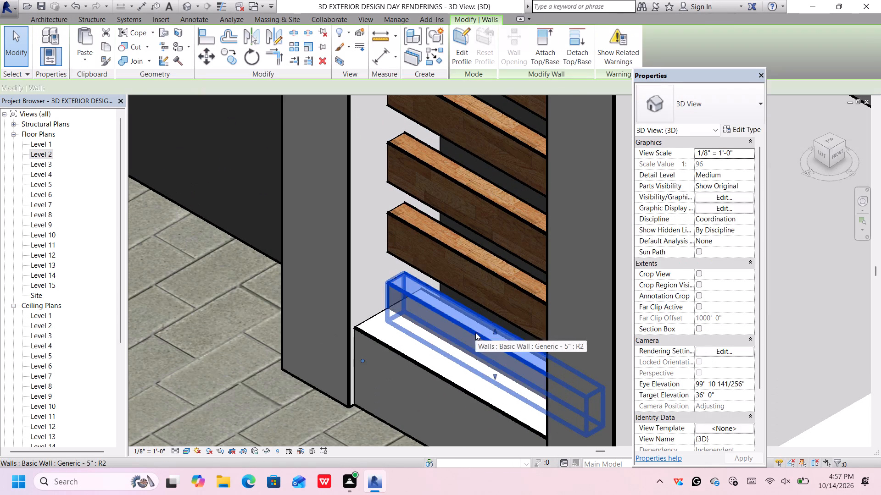
key("Delete")
Set the unconnected height of the infill wall beneath the wooden slats at the left-hand back corner to 1'.
scroll(475, 332, "down", 20)
scroll(475, 332, "down", 1)
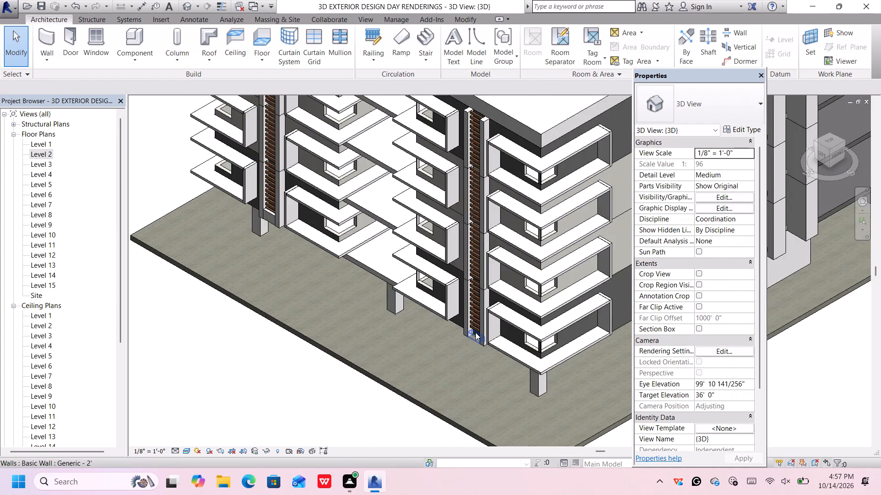
scroll(475, 332, "down", 7)
scroll(313, 296, "up", 4)
scroll(354, 261, "up", 6)
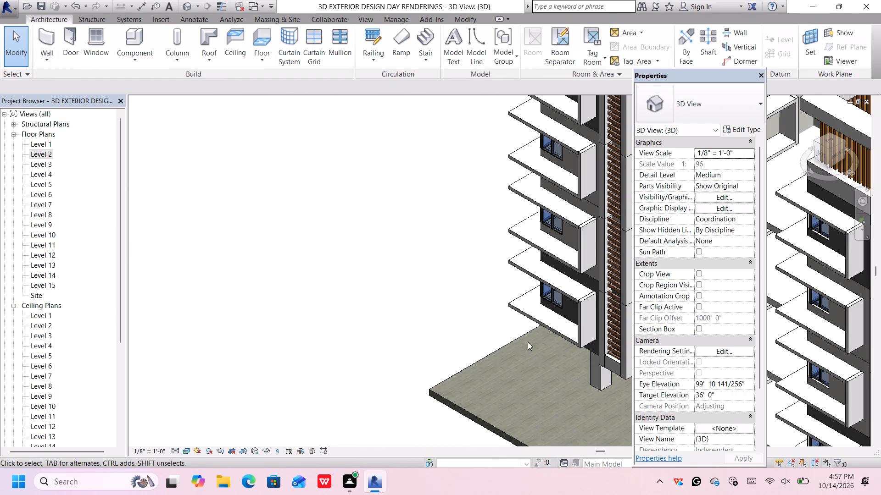
left_click(615, 361)
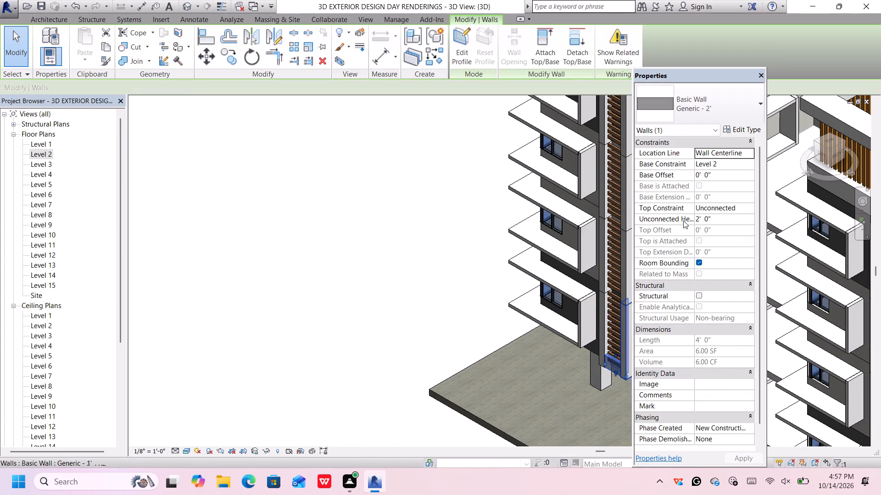
left_click(710, 218)
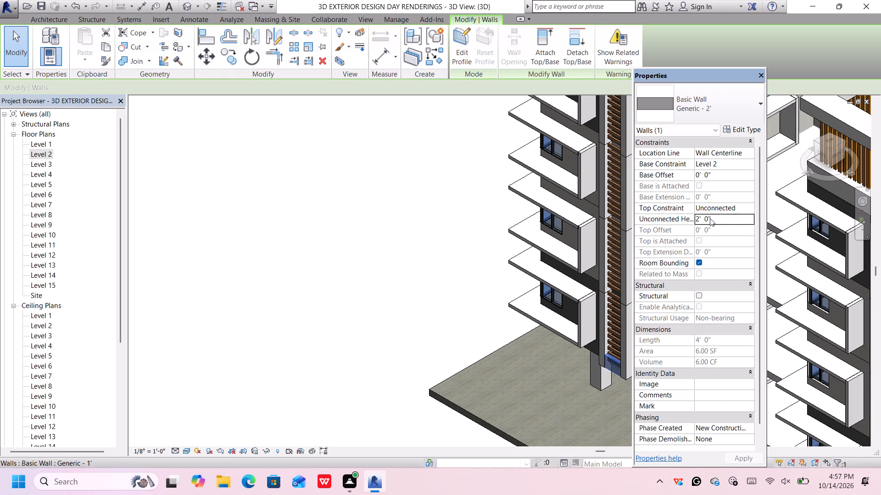
left_click_drag(713, 220, 684, 220)
key("BackSpace")
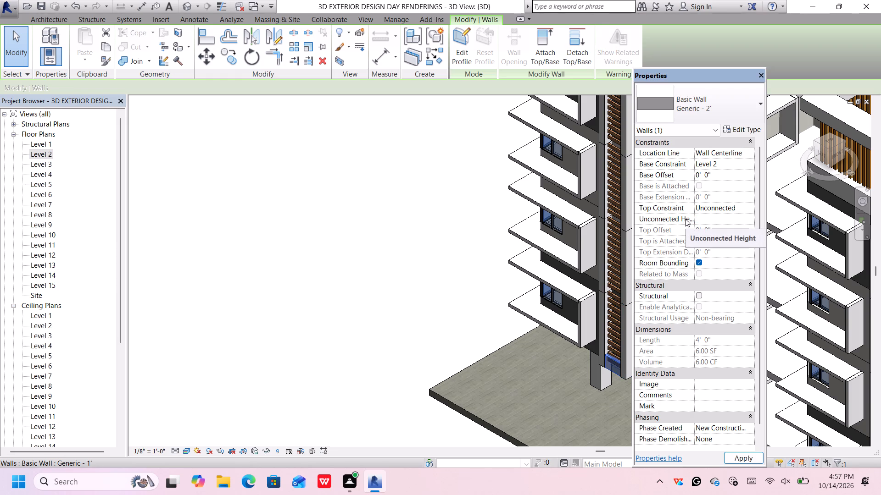
key("1")
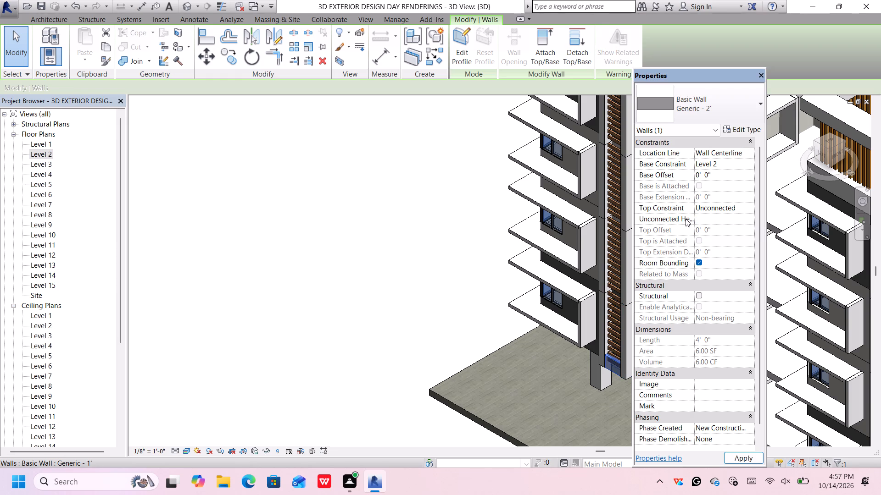
key("apostrophe")
key("Return")
left_click(744, 457)
scroll(617, 366, "up", 3)
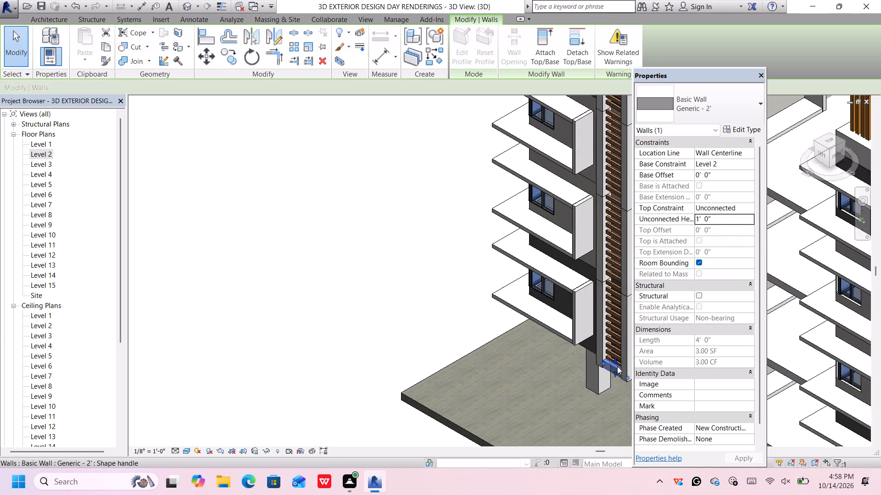
scroll(617, 366, "up", 11)
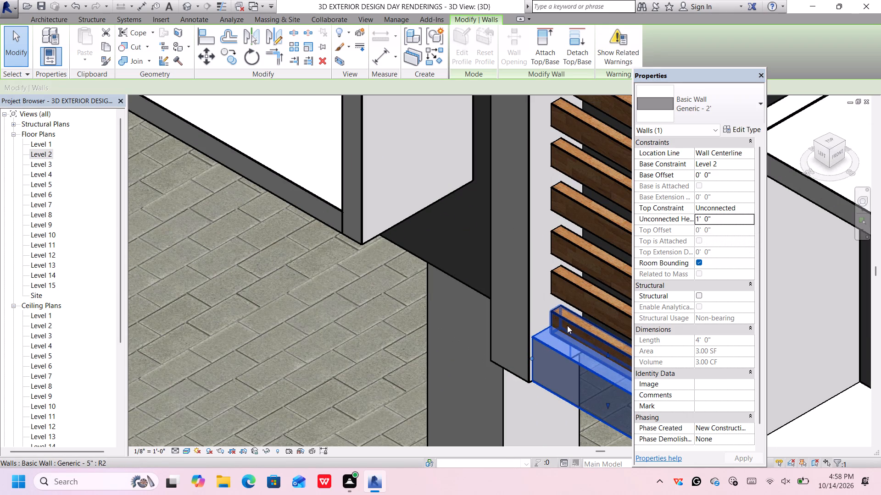
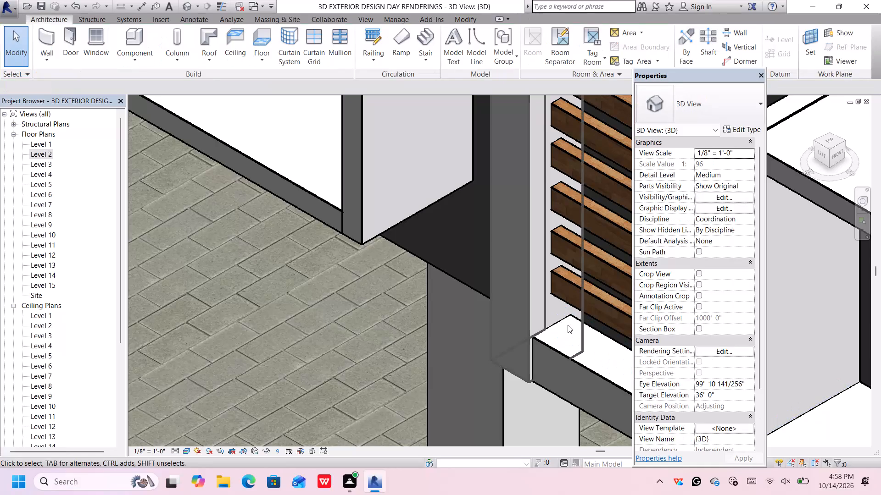
Set the unconnected height of the Generic - 2' infill wall beneath the wooden slats at the right-hand front corner to 1'.
scroll(568, 325, "down", 13)
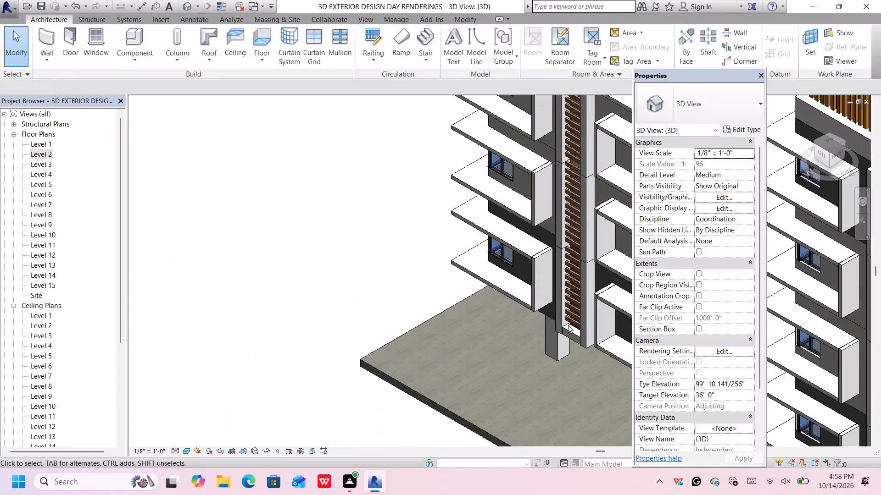
scroll(568, 325, "down", 7)
scroll(519, 361, "down", 5)
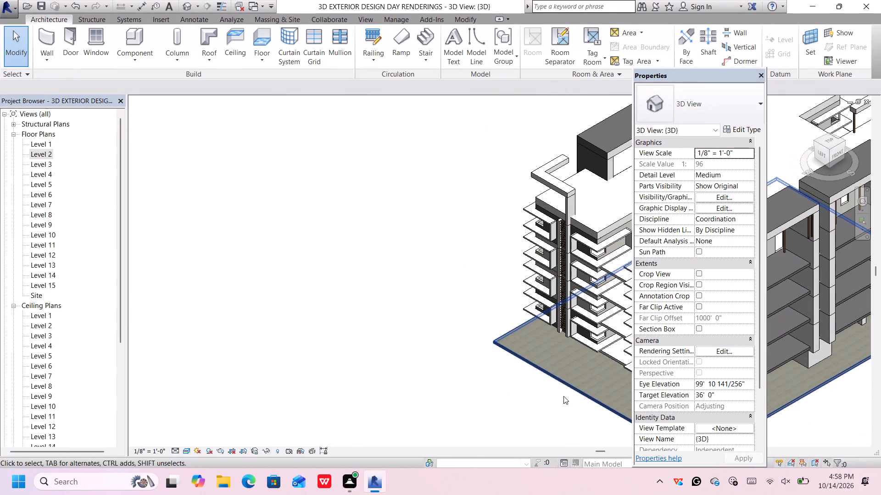
scroll(560, 384, "up", 1)
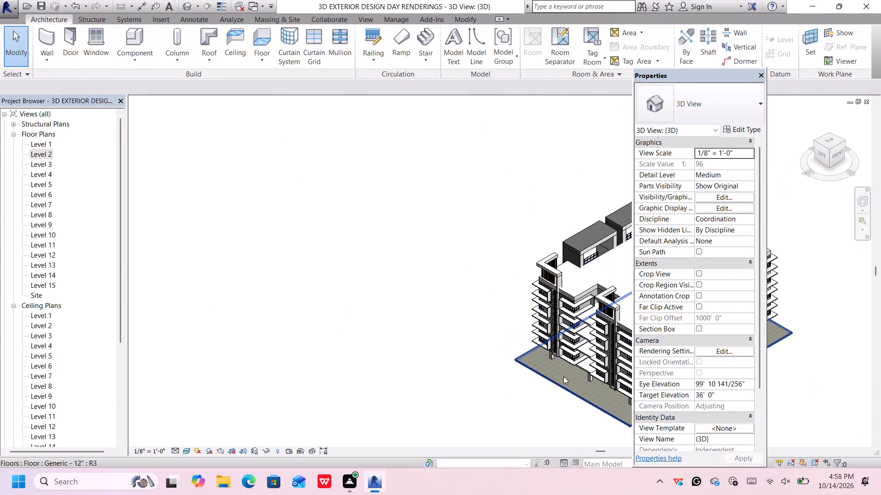
scroll(562, 377, "up", 1)
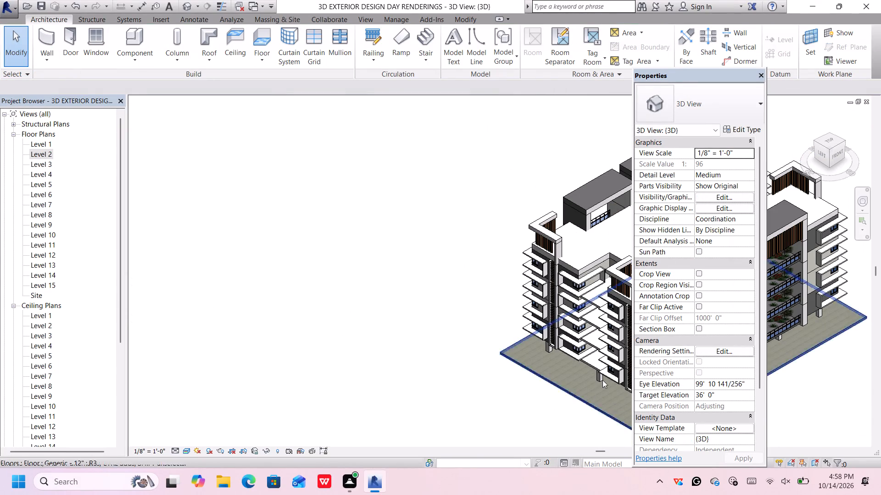
left_click(845, 140)
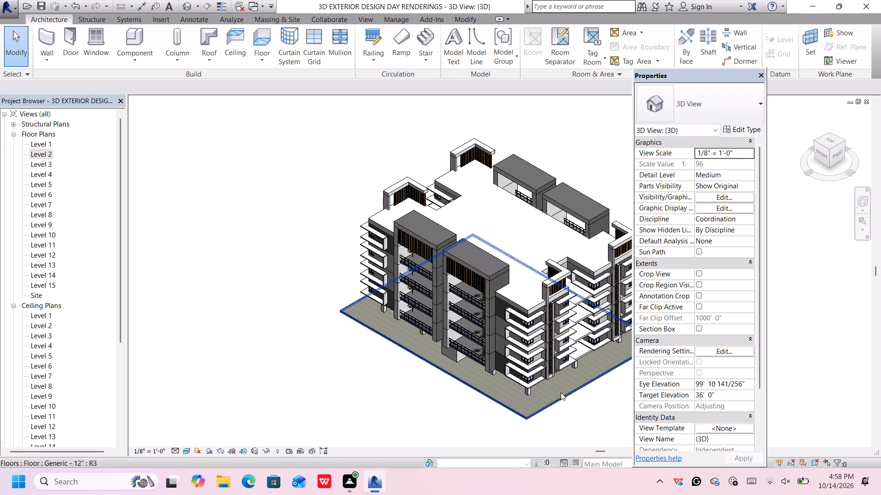
scroll(551, 375, "up", 6)
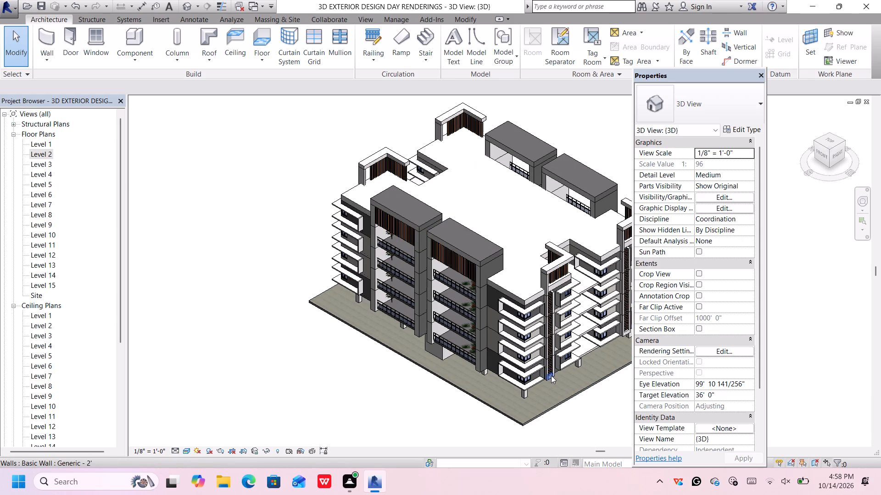
scroll(551, 375, "up", 8)
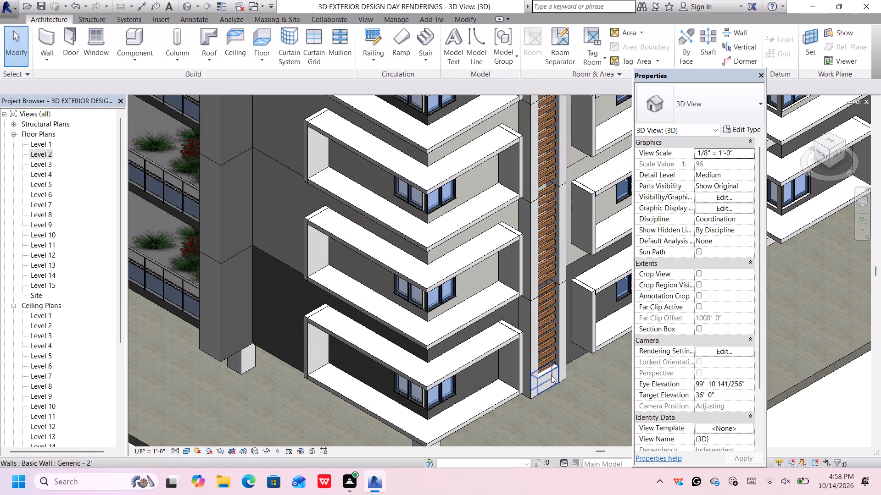
scroll(551, 375, "up", 2)
left_click(552, 368)
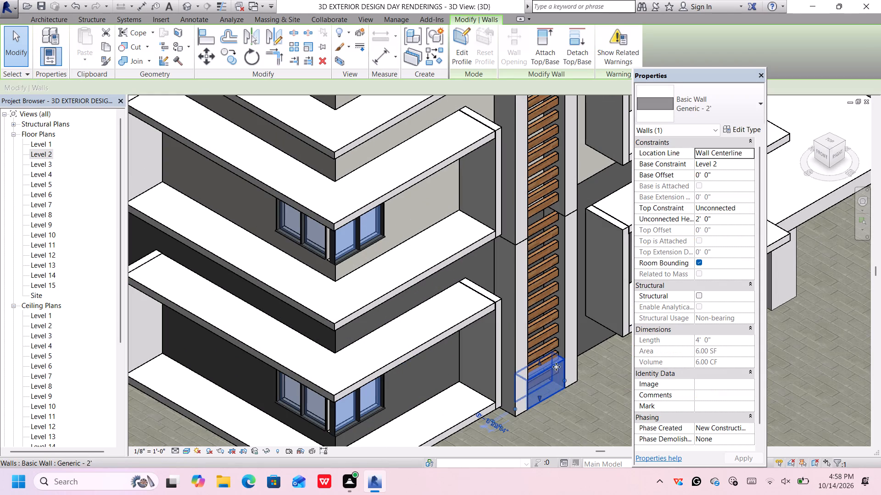
left_click(717, 221)
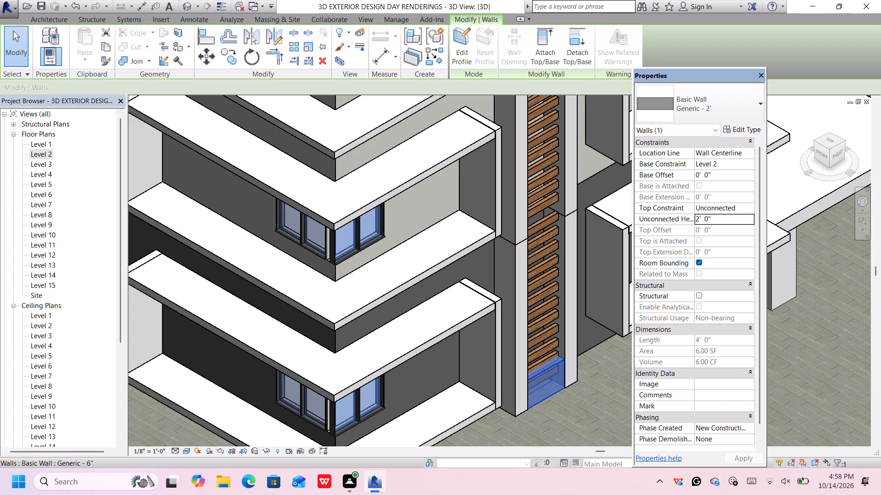
key("BackSpace")
type("1'")
key("Return")
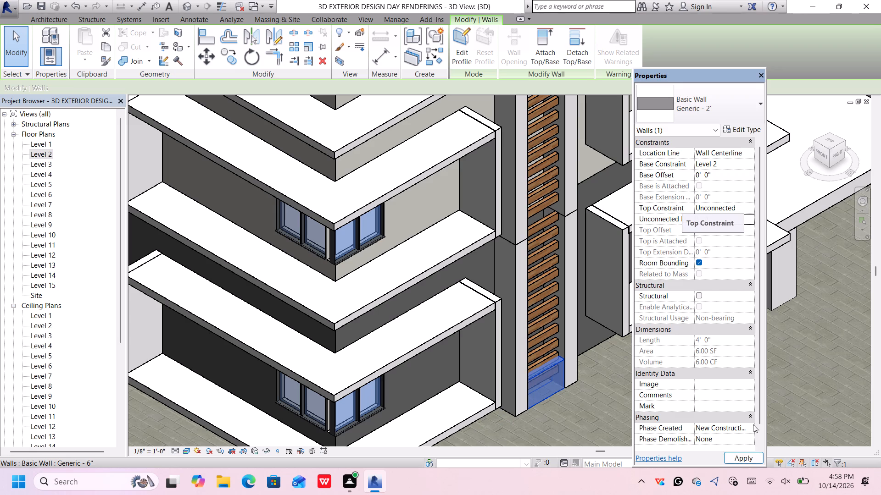
left_click(742, 458)
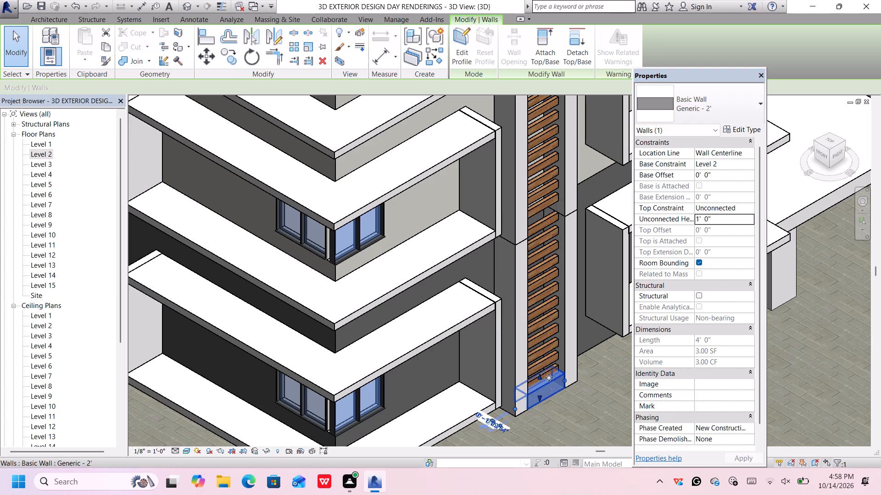
Delete the lowest wooden slat, a Generic - 5" wall, directly above the infill wall at the right-hand front corner.
scroll(549, 376, "up", 12)
left_click(570, 345)
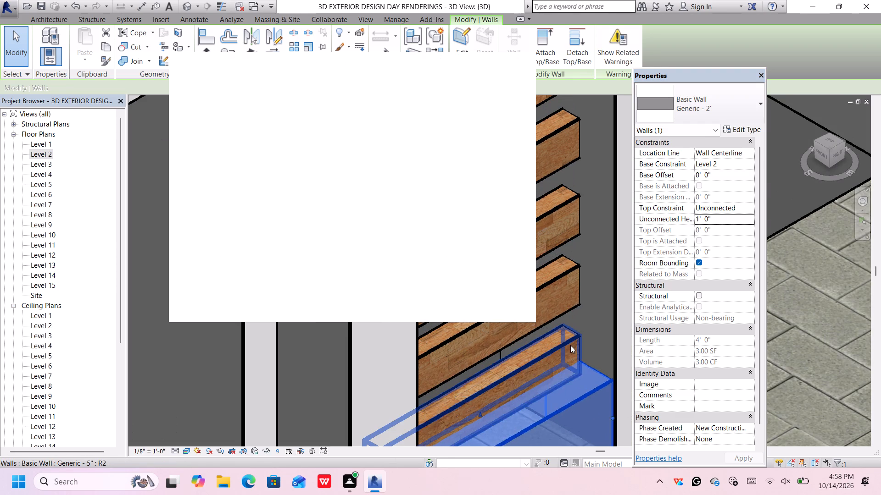
key("Delete")
scroll(570, 345, "down", 7)
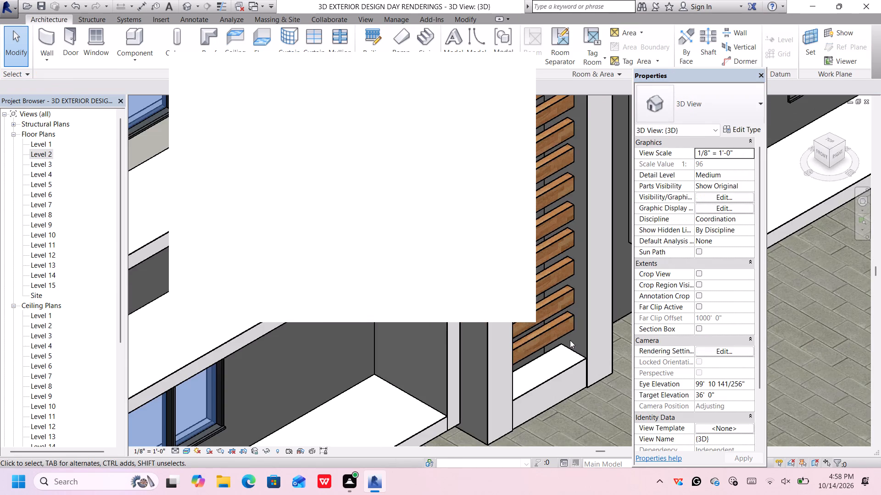
scroll(569, 340, "down", 7)
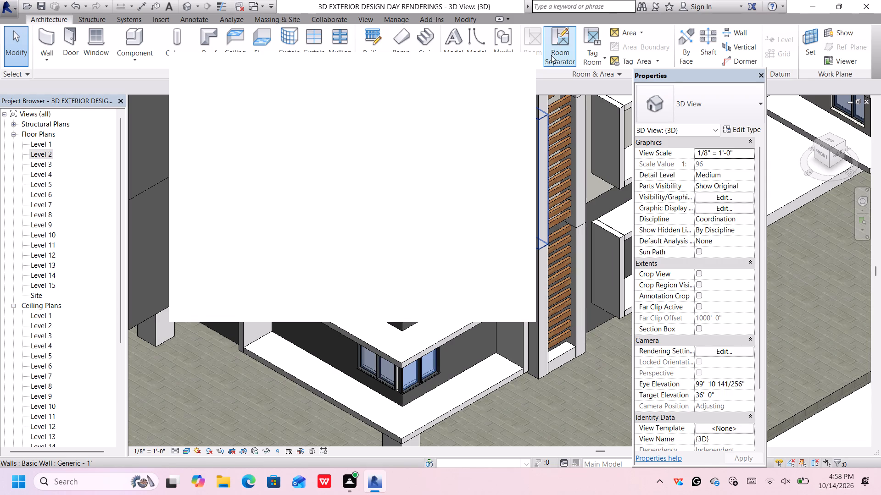
Dismiss the blank notification card covering the model view.
left_click(513, 70)
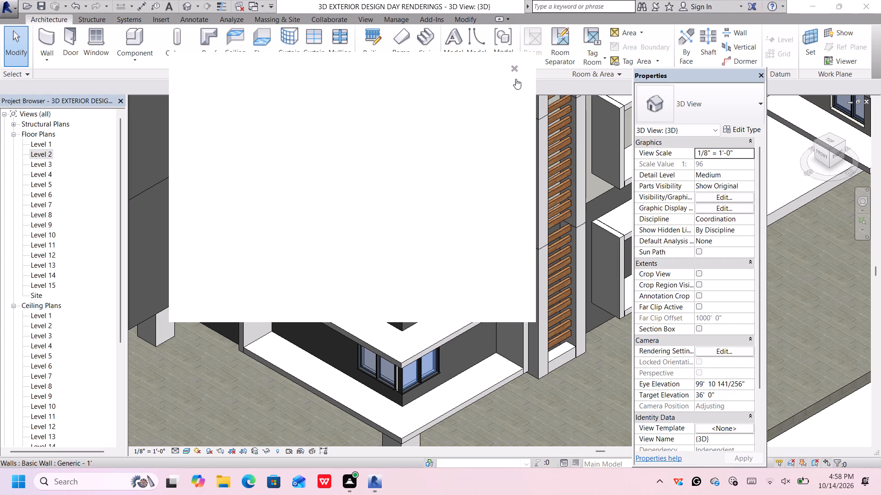
Set the unconnected height of the Generic - 2' infill wall beneath the wooden slats at the right-hand back corner to 1'.
scroll(576, 334, "down", 8)
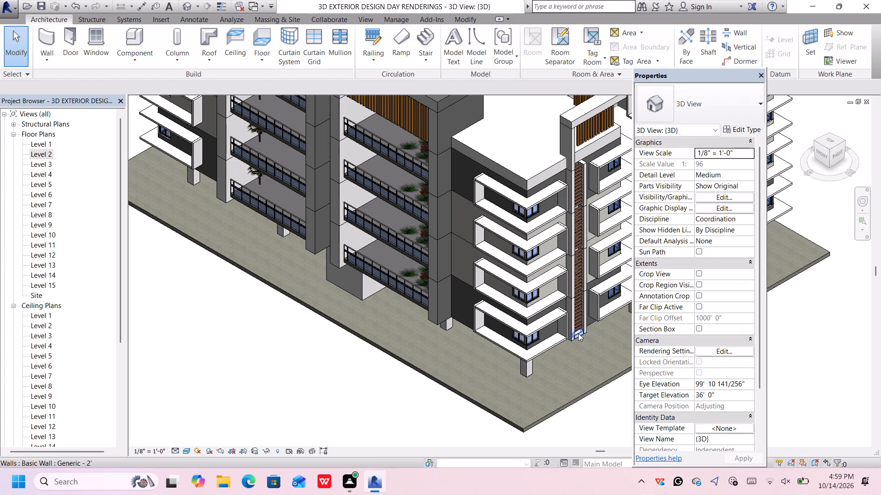
middle_click_drag(595, 342, 593, 342)
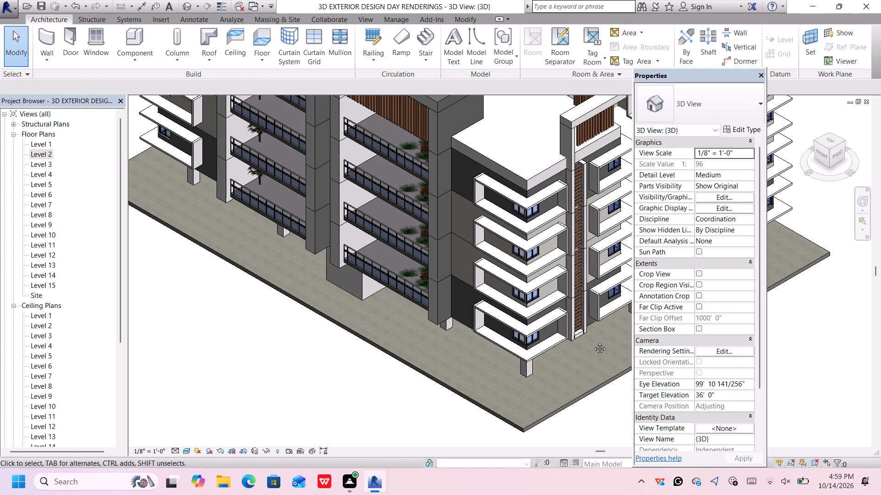
middle_click_drag(593, 342, 552, 334)
scroll(553, 333, "up", 1)
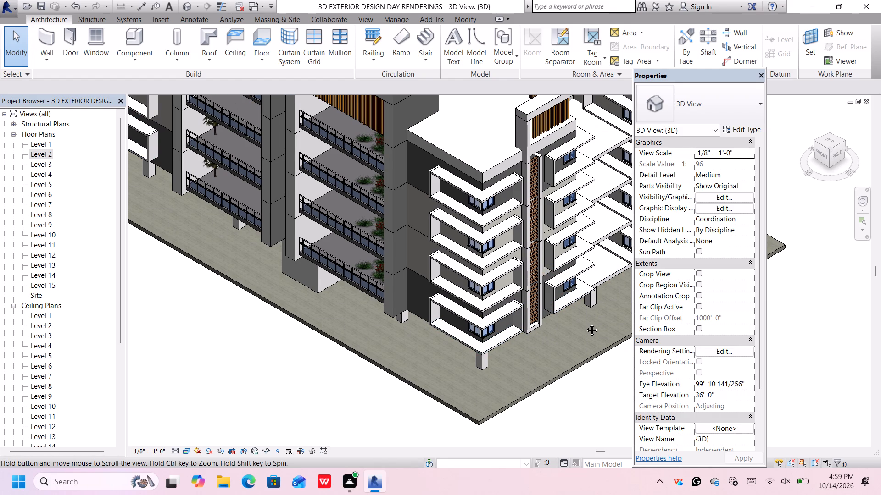
middle_click_drag(585, 313, 522, 315)
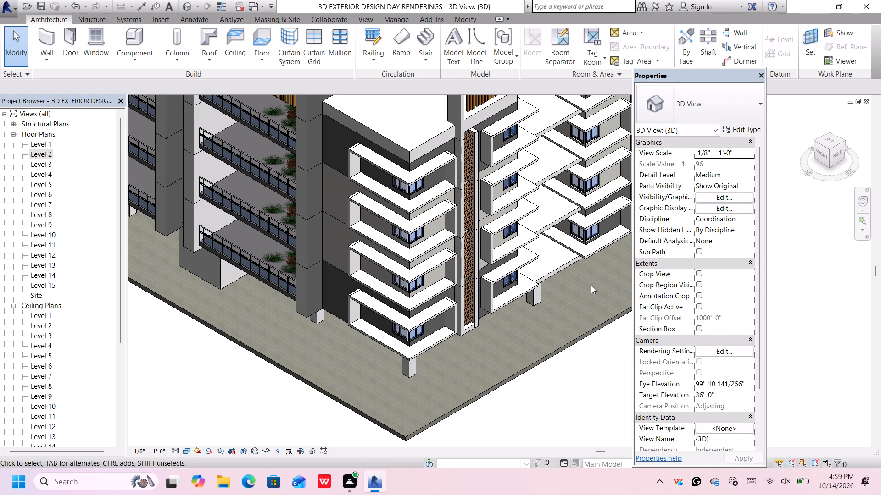
middle_click_drag(591, 275, 468, 300)
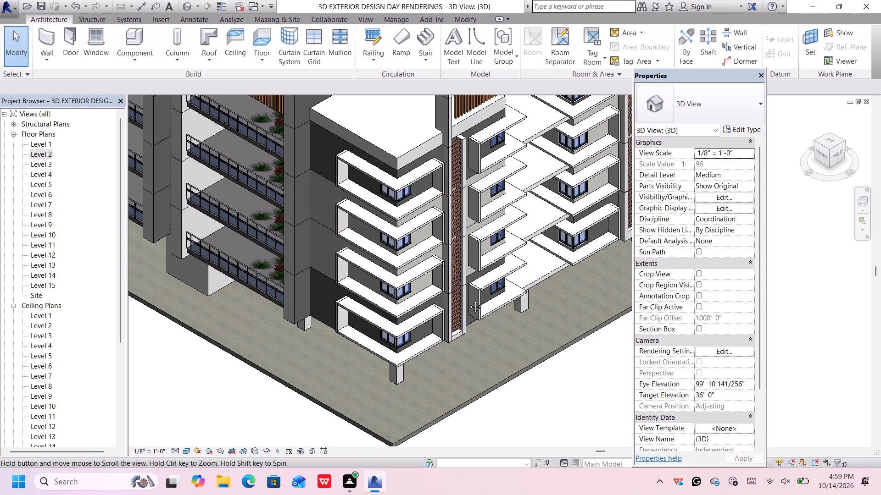
middle_click_drag(468, 300, 318, 329)
middle_click(318, 329)
scroll(371, 286, "up", 6)
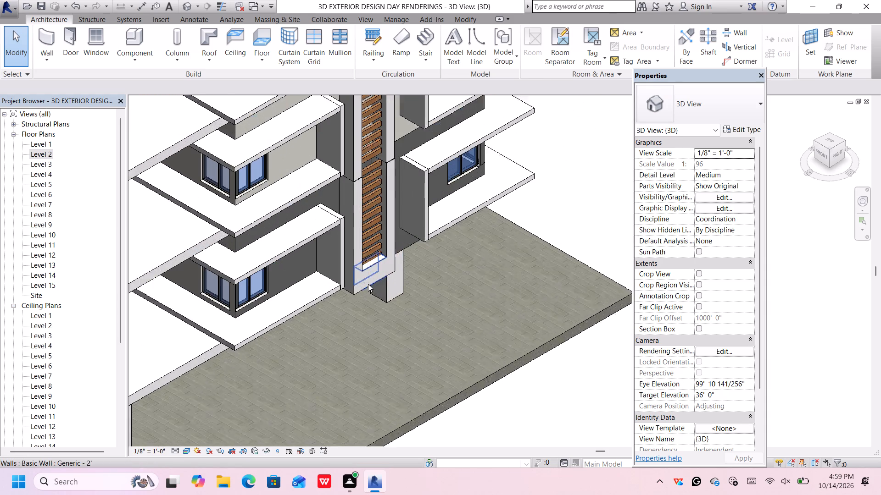
scroll(368, 284, "up", 1)
left_click(378, 264)
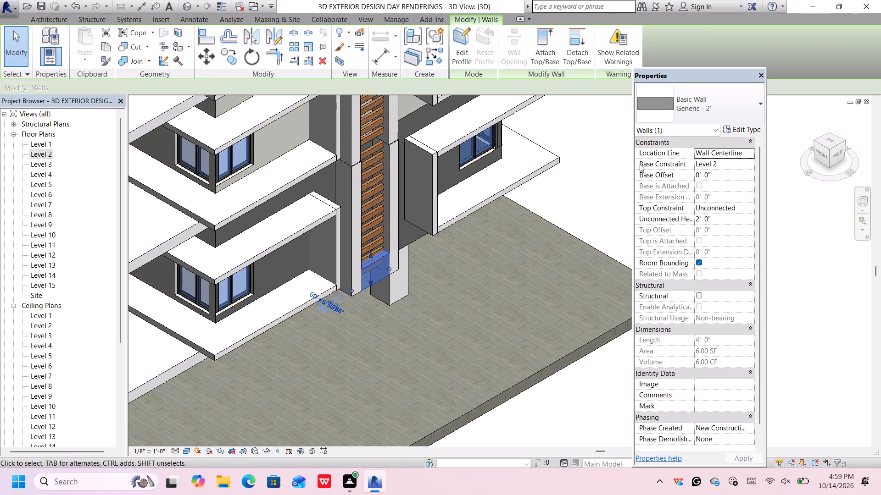
left_click(719, 216)
key("BackSpace")
type("1'")
key("Return")
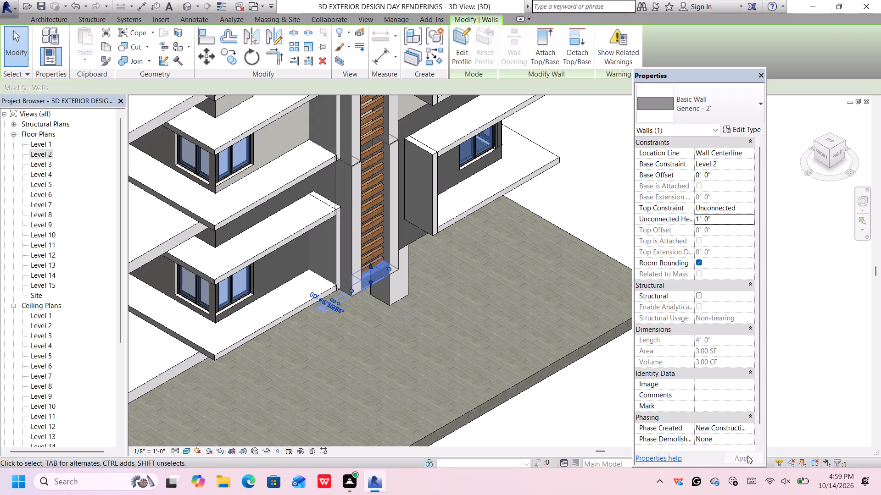
Delete the lowest wooden slat, a Generic - 5" wall, directly above the infill wall at the right-hand back corner.
scroll(357, 254, "up", 8)
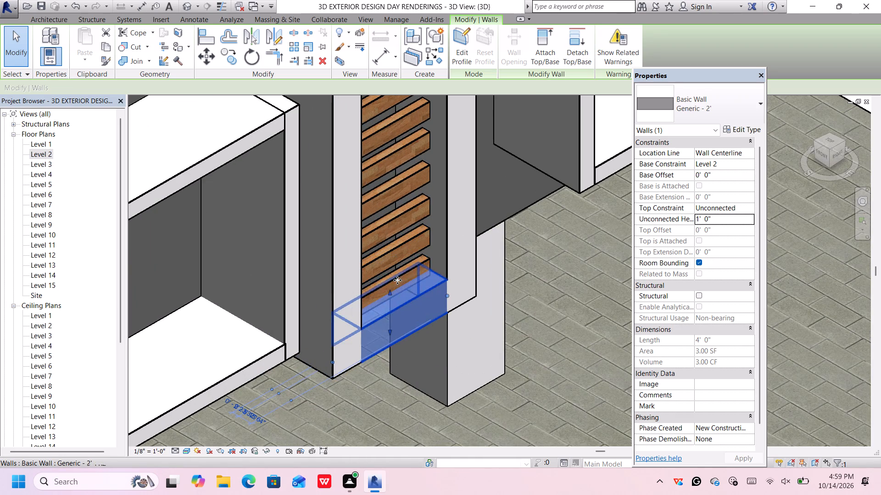
left_click(402, 271)
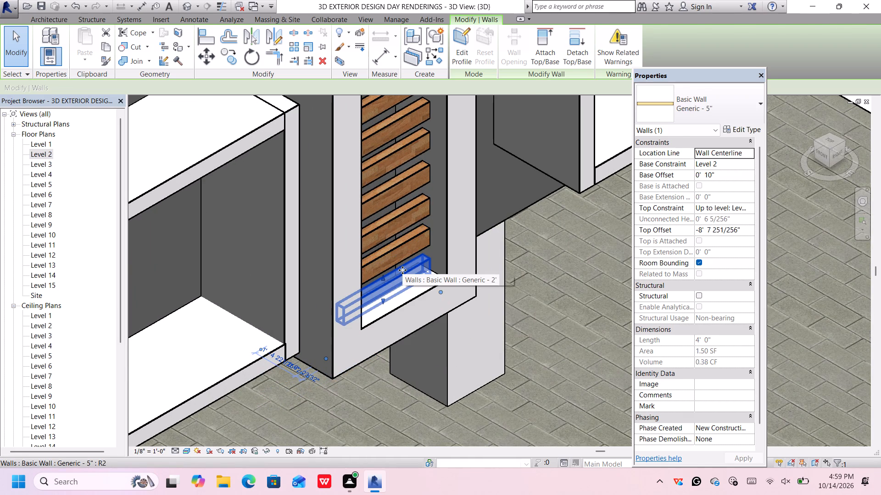
key("Delete")
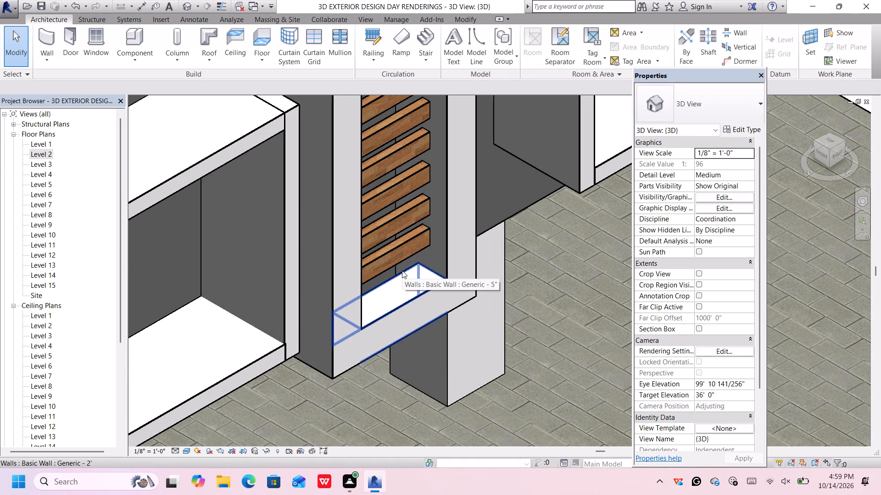
Return the 3D view to the whole building's front-left orientation and open the Level 1 floor plan.
scroll(499, 224, "down", 8)
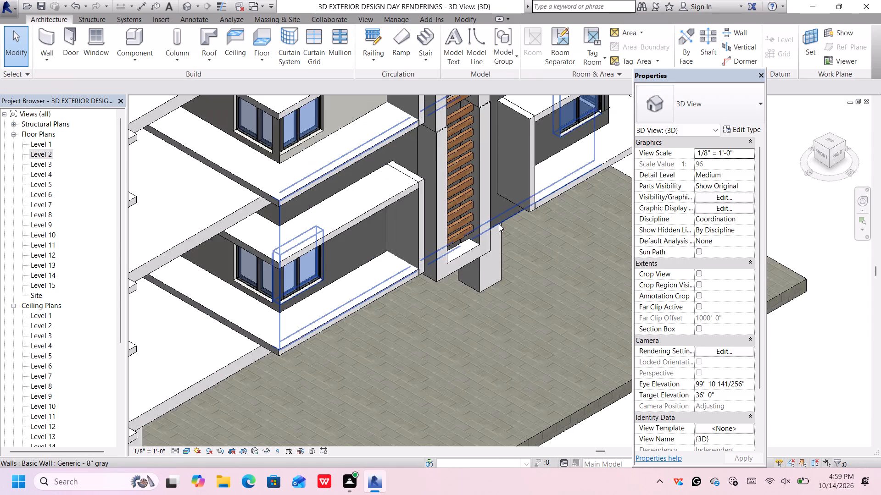
scroll(499, 225, "down", 19)
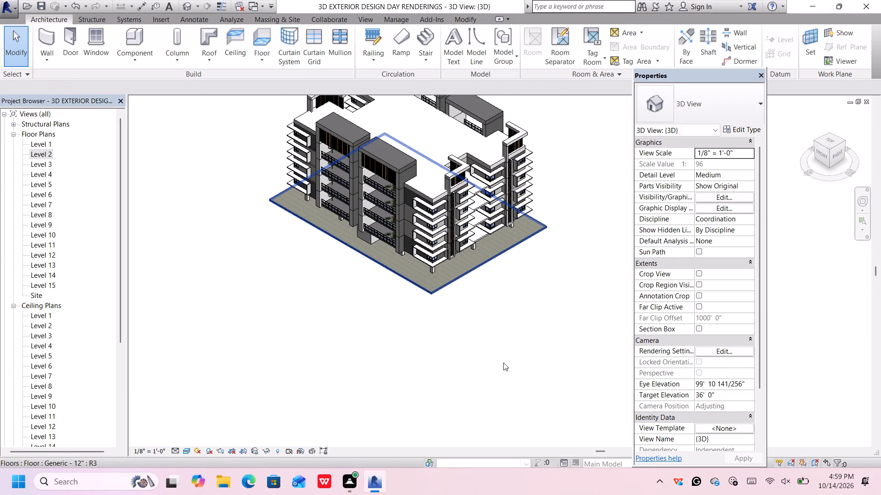
left_click(815, 143)
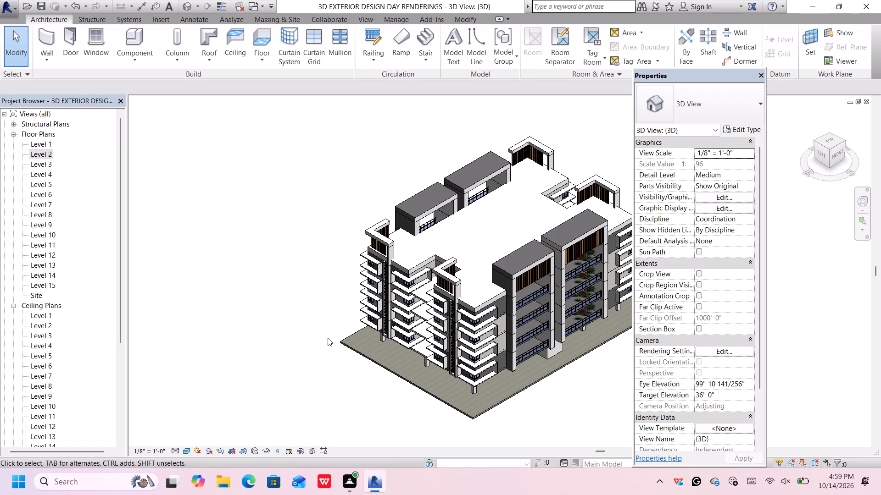
left_click(35, 144)
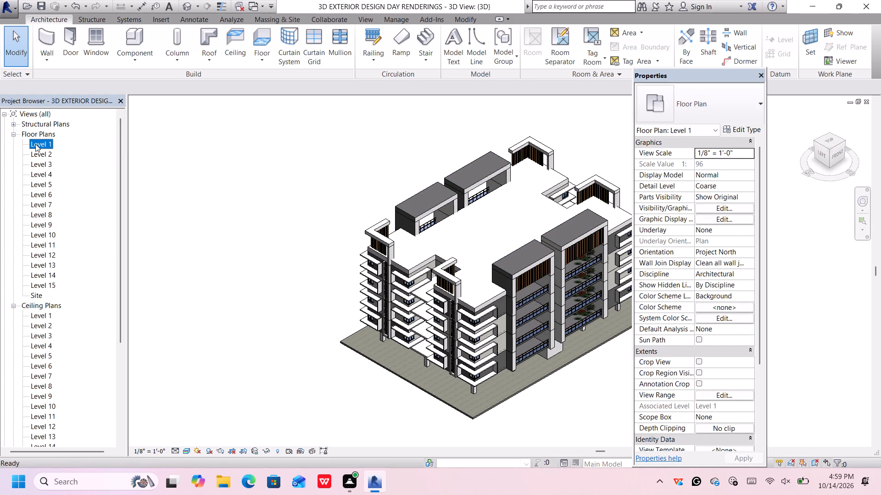
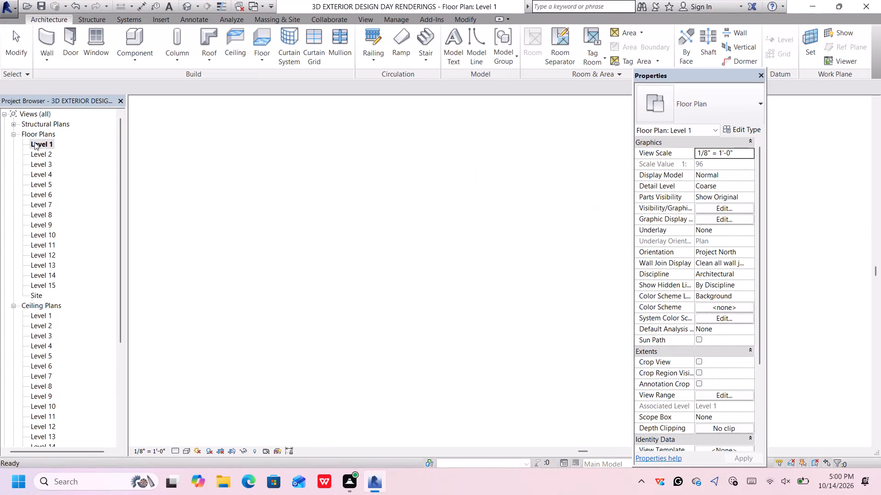
Draw 6' high Generic - 2' walls along the full north and east edges of the Level 1 floor slab.
scroll(488, 290, "down", 8)
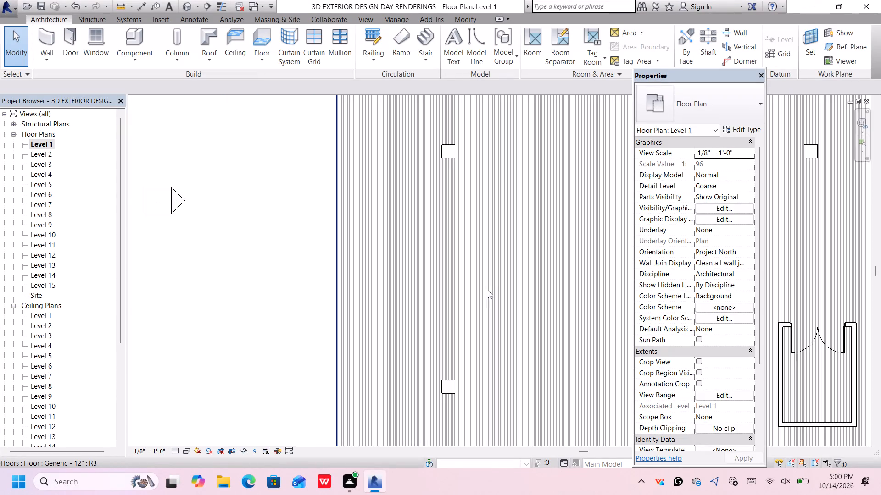
scroll(488, 290, "down", 8)
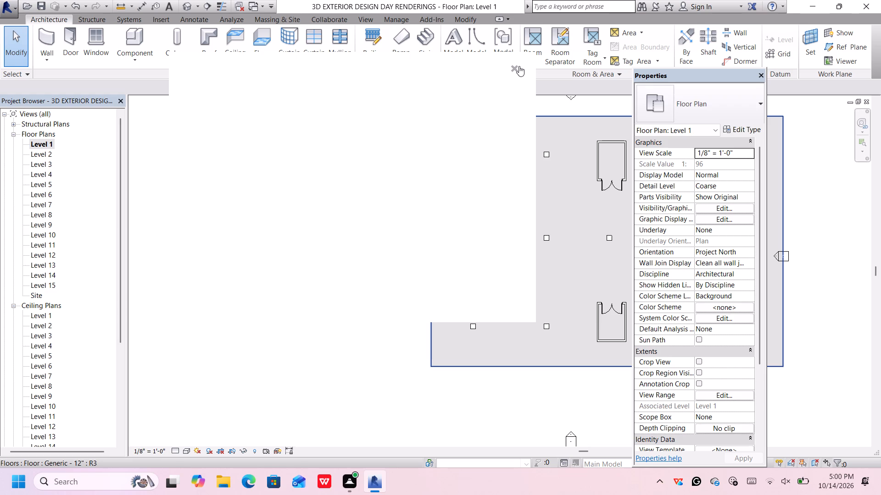
left_click(515, 66)
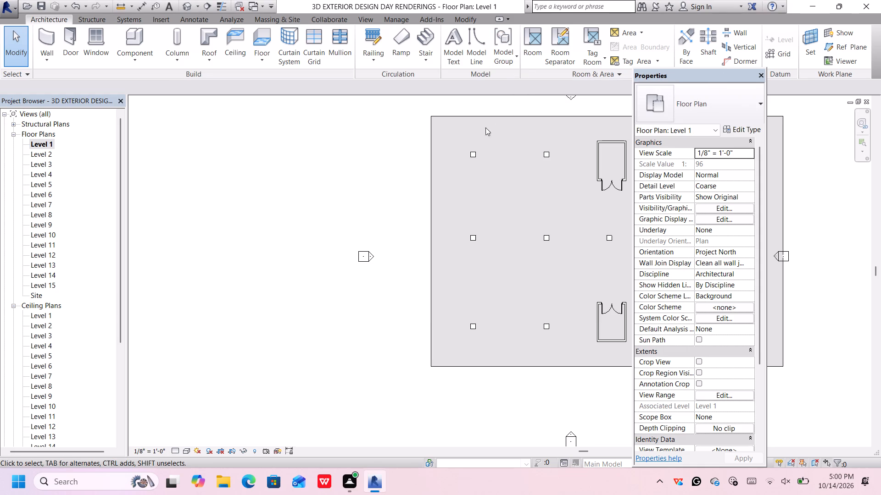
middle_click_drag(508, 118, 338, 152)
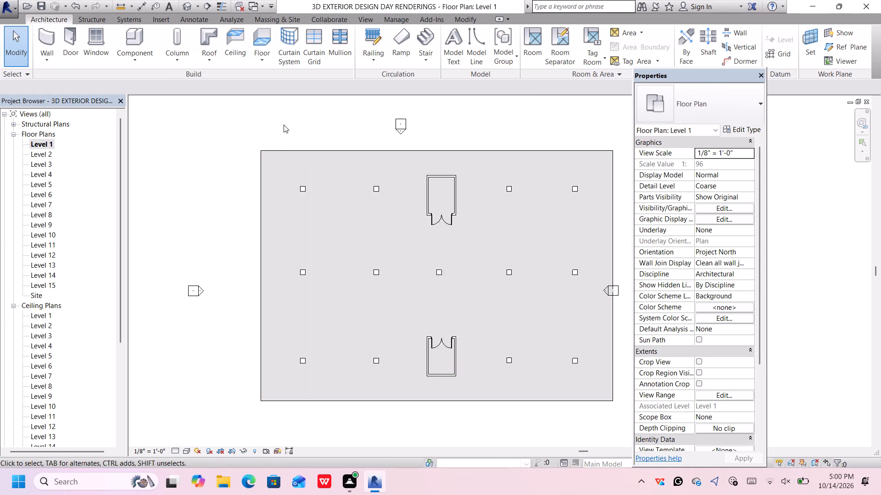
left_click(45, 34)
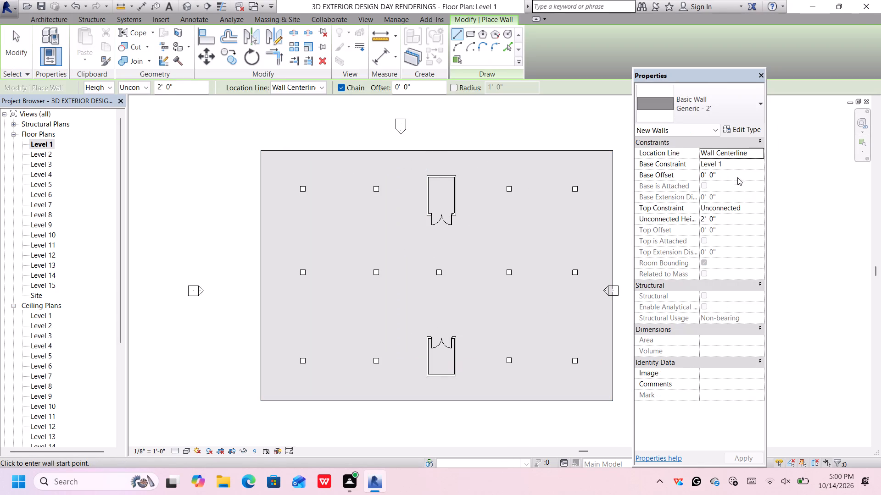
left_click(723, 220)
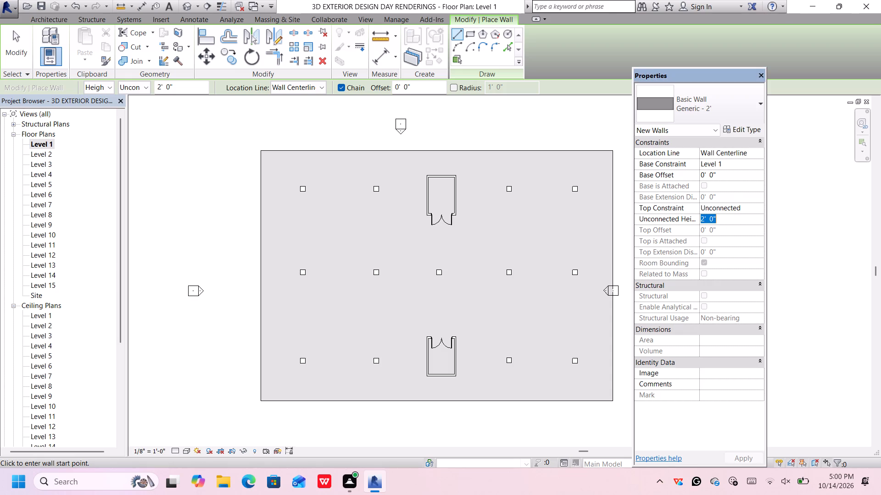
key("BackSpace")
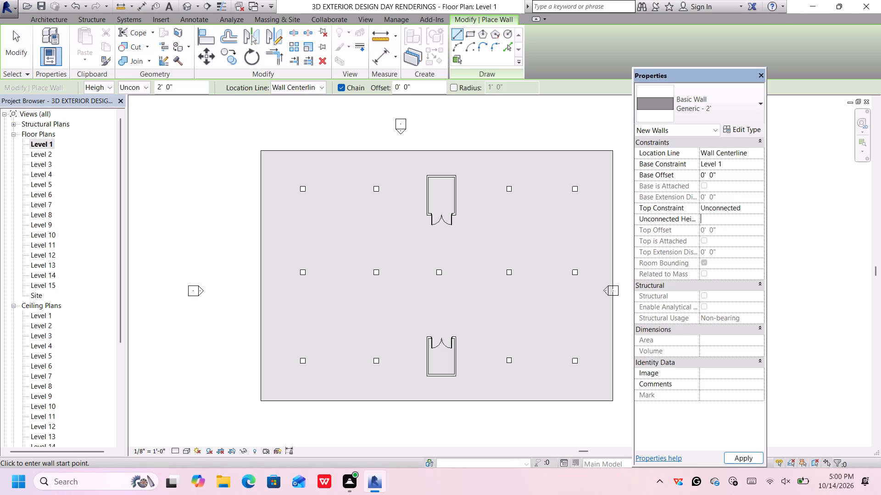
type("6'")
key("Return")
left_click(261, 150)
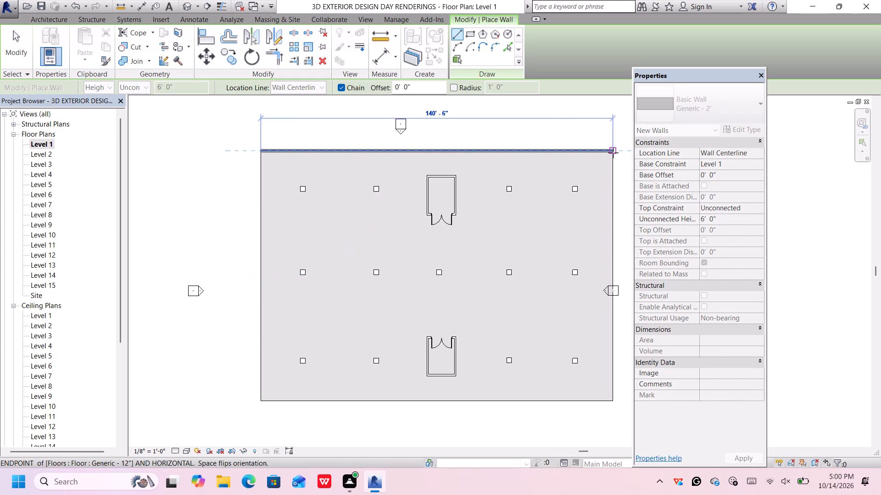
left_click(613, 152)
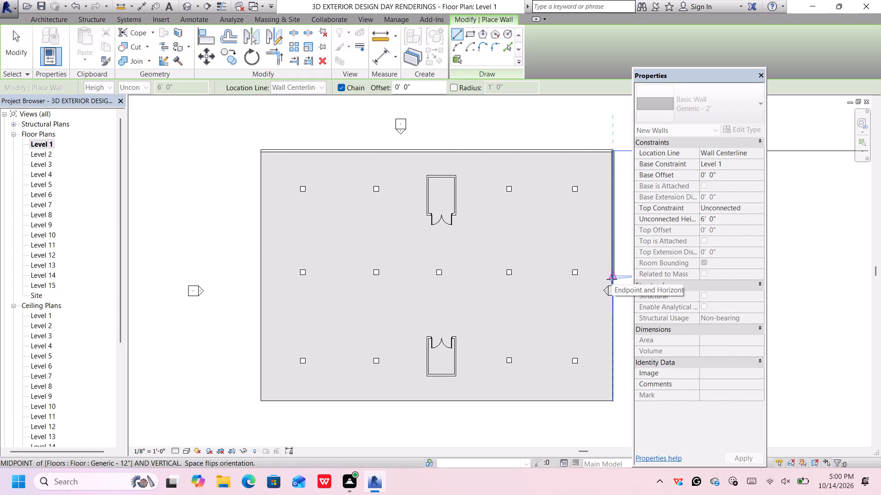
left_click(610, 399)
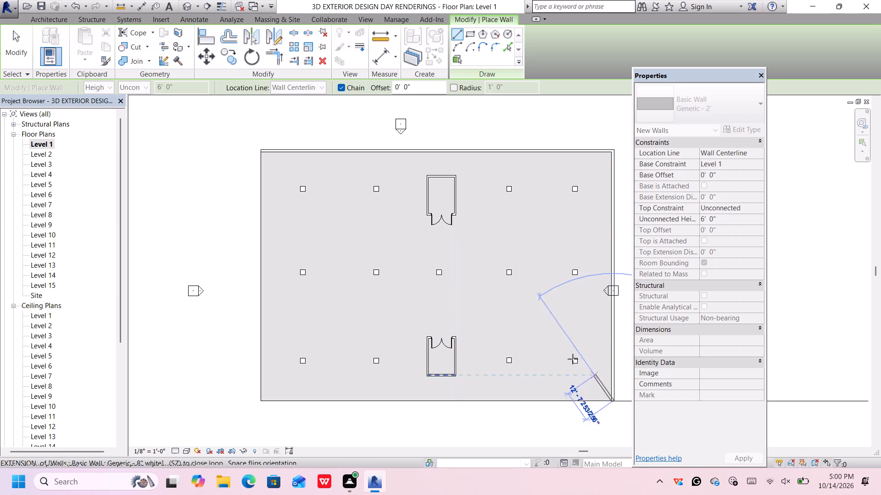
key("Escape")
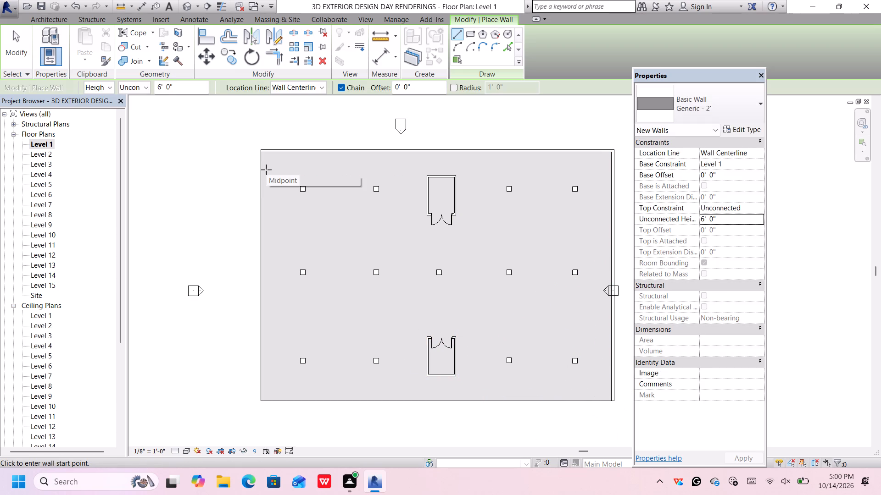
Draw a 6' high Generic - 2' wall about 50' long up the slab's west edge from its southwest corner.
left_click(259, 400)
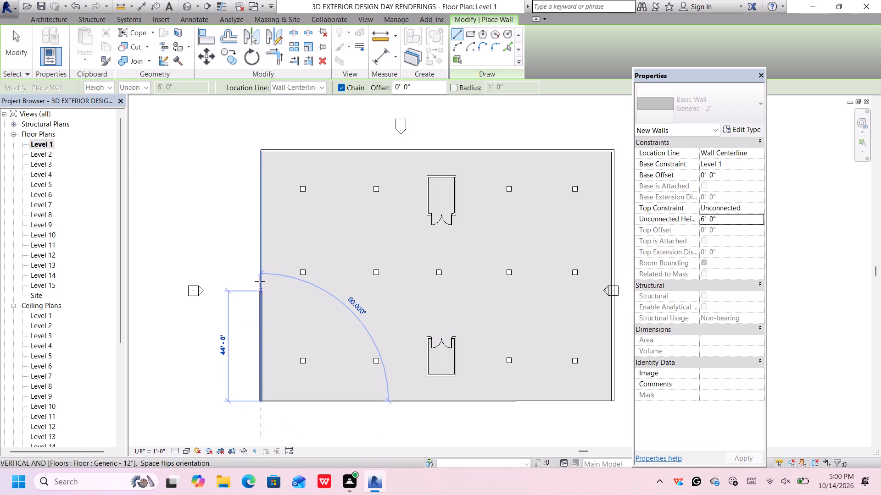
left_click(261, 275)
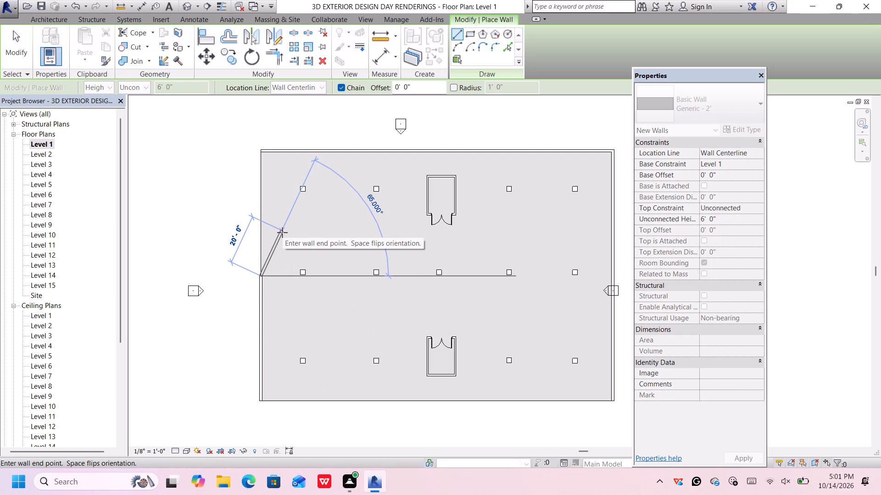
key("Escape")
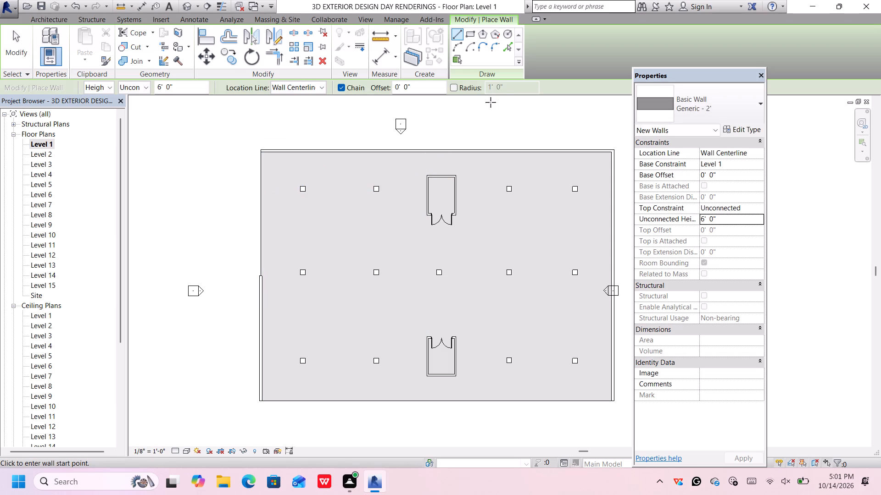
key("Escape")
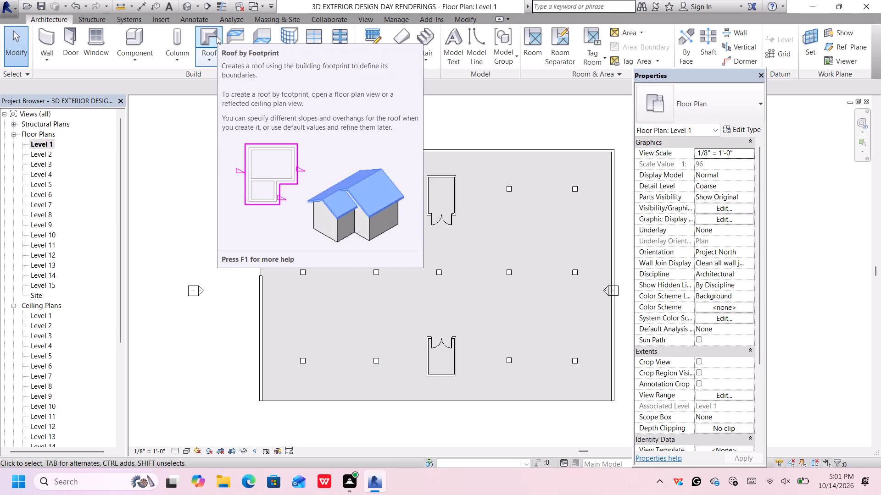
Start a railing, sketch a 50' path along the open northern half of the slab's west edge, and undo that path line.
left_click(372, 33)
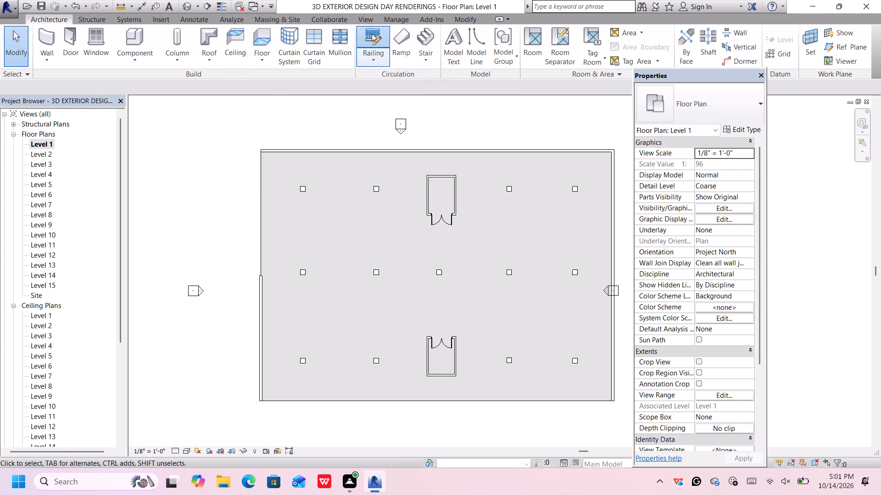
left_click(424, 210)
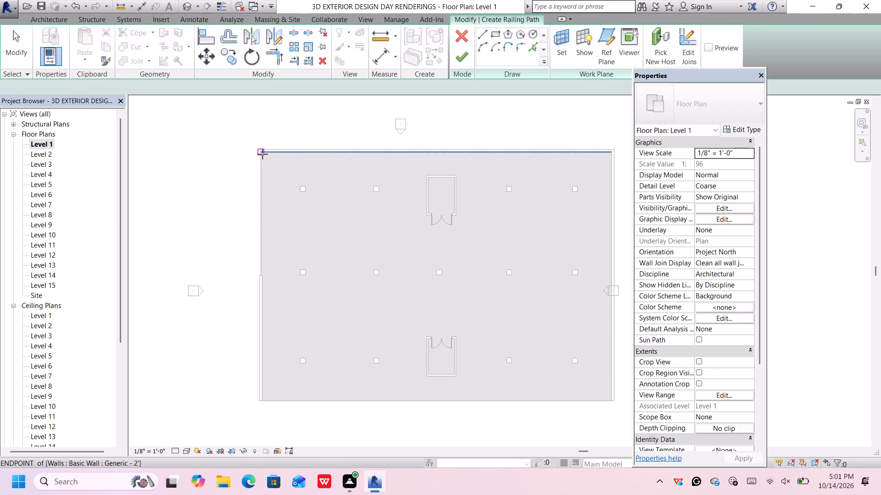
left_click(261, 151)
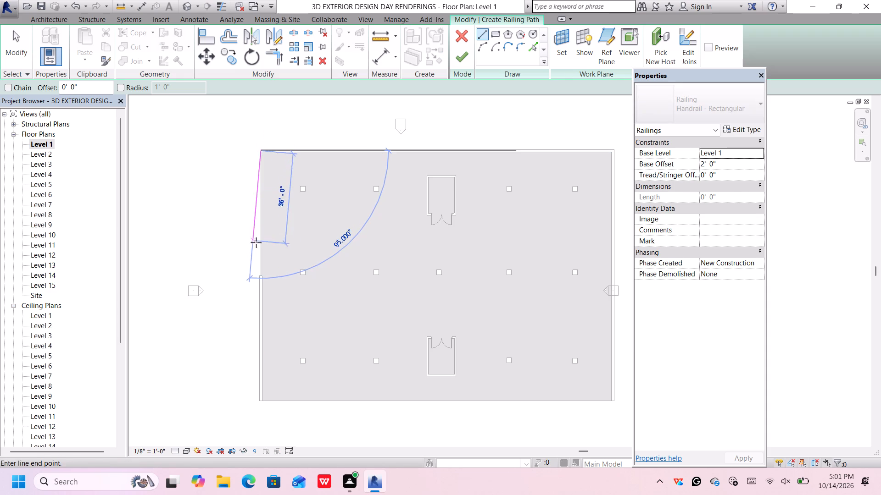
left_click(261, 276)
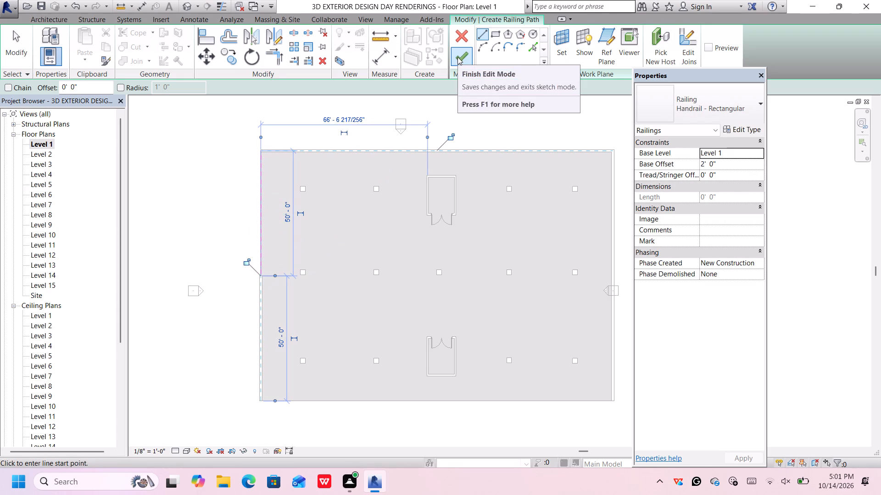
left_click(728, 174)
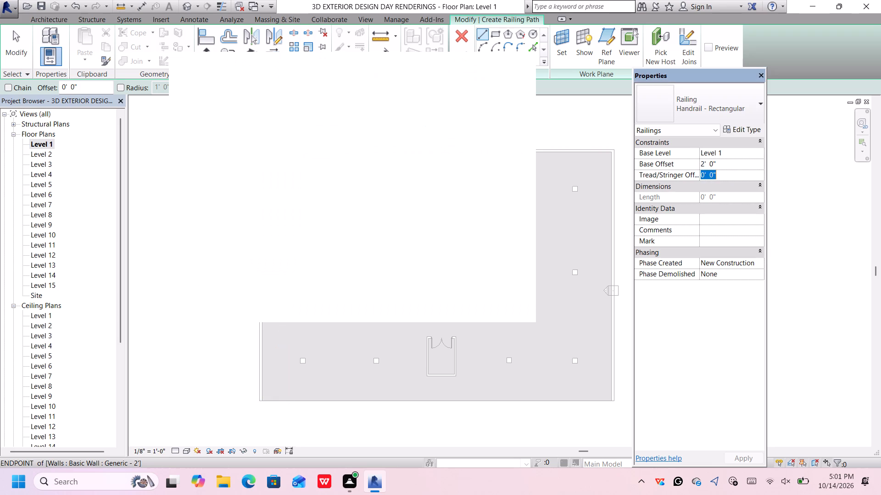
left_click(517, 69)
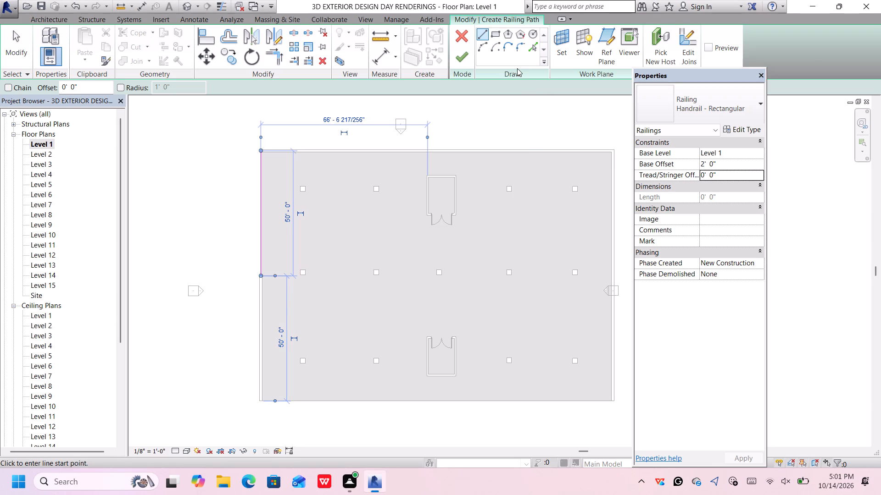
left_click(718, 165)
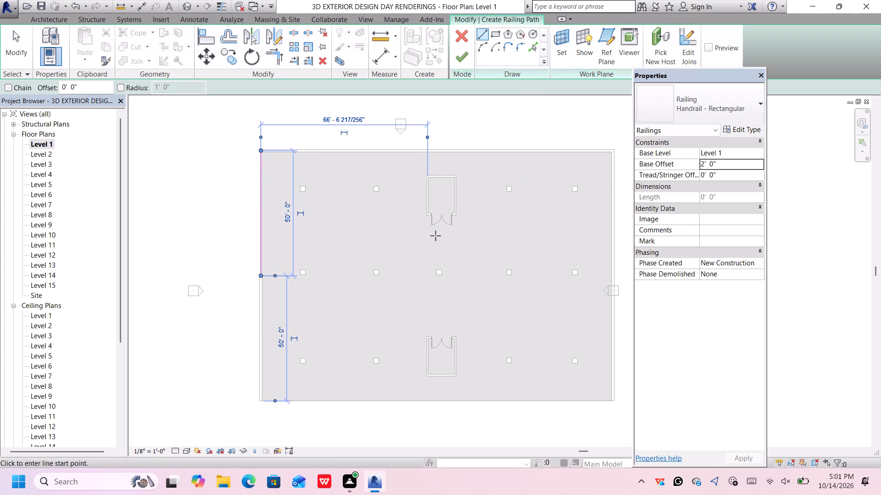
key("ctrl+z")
Create a 50' Handrail - Rectangular railing with 0' base offset from the slab's northwest corner to the end of the west wall.
left_click(734, 162)
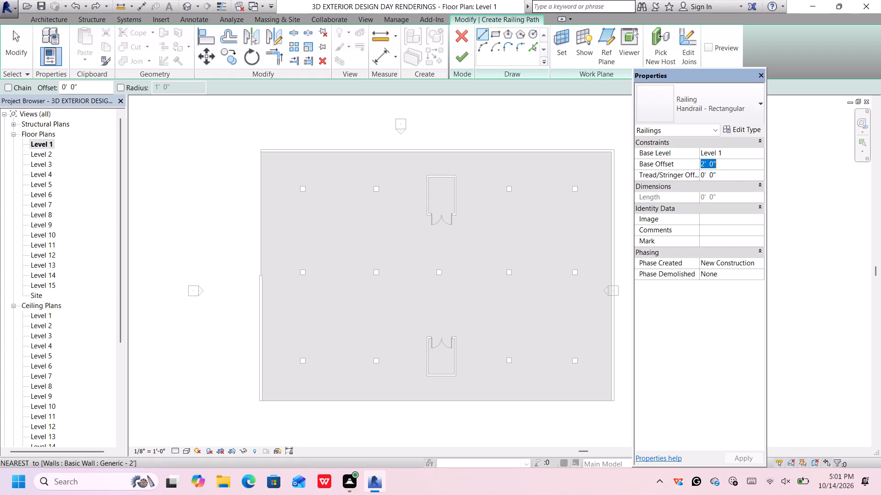
key("BackSpace")
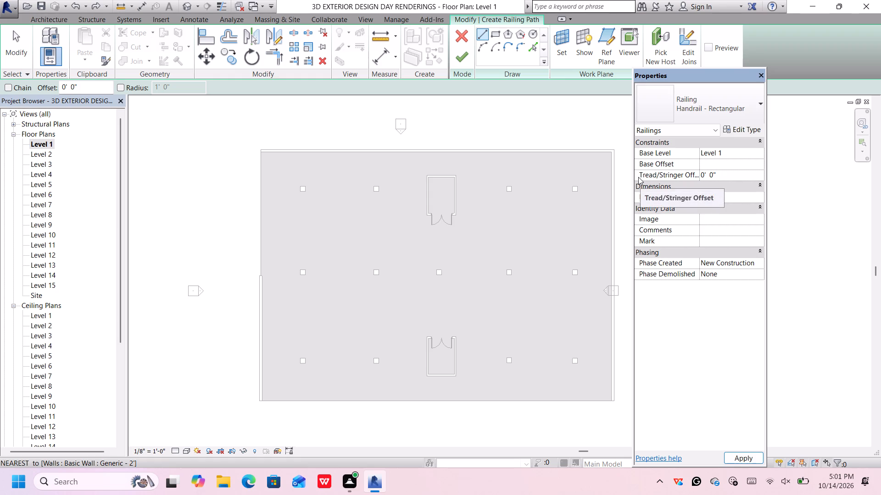
key("0")
key("apostrophe")
key("Return")
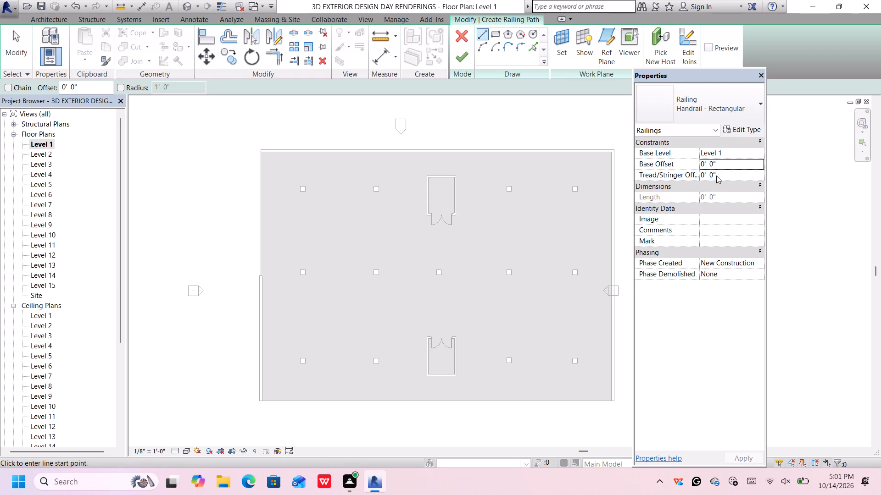
left_click(261, 151)
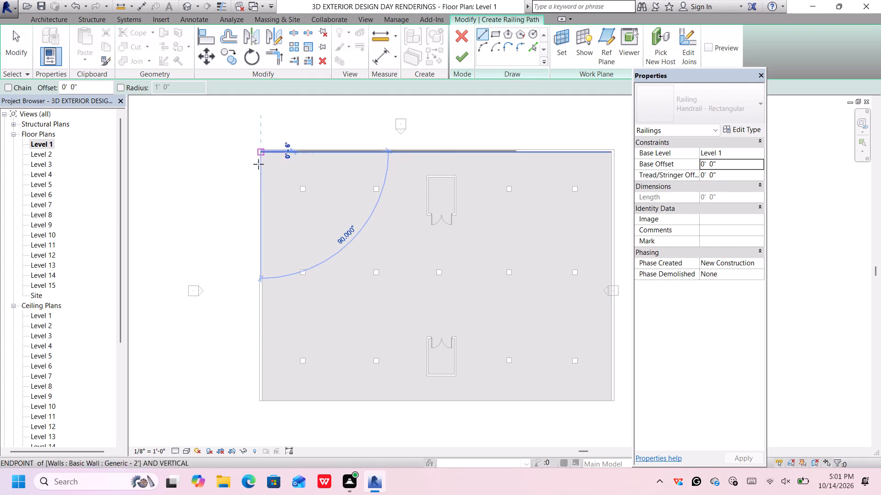
left_click(261, 275)
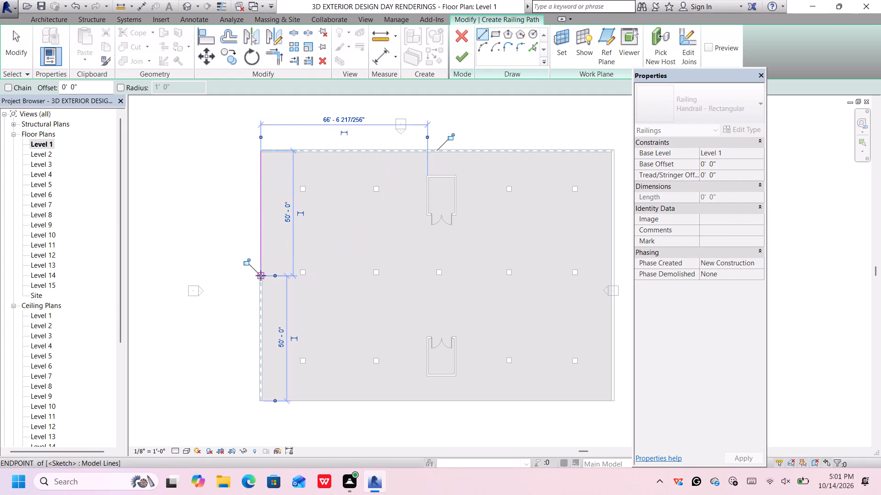
left_click(465, 58)
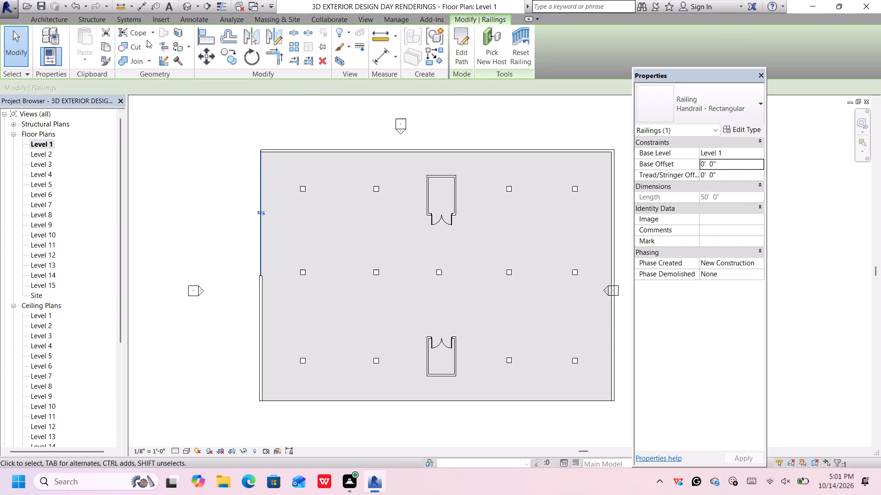
Create a 141' Handrail - Rectangular railing with 0' base offset along the slab's south edge, from corner to corner.
left_click(37, 16)
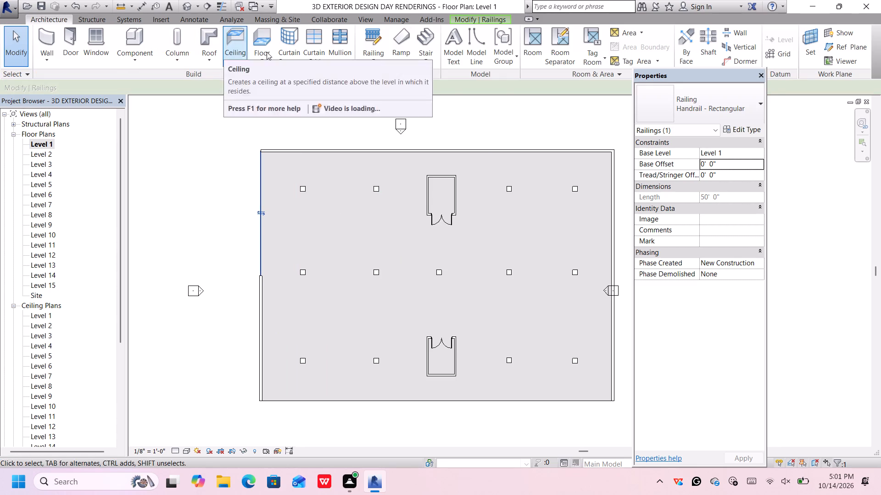
left_click(363, 41)
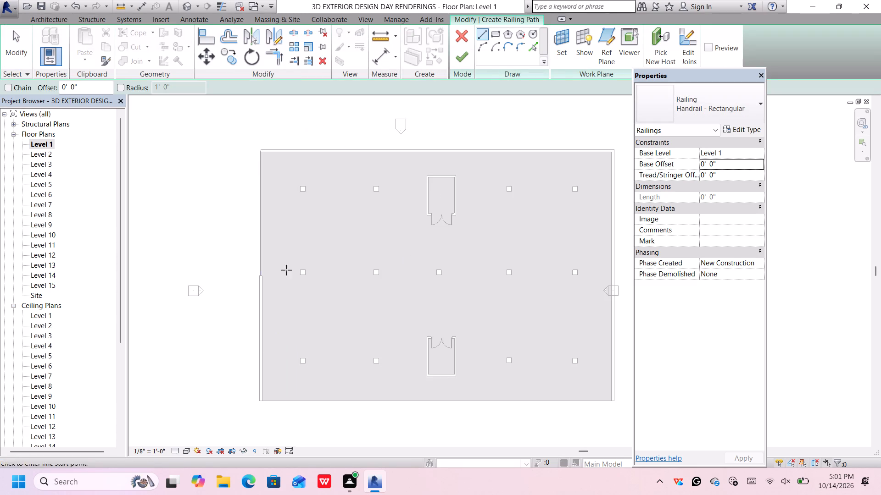
left_click(260, 401)
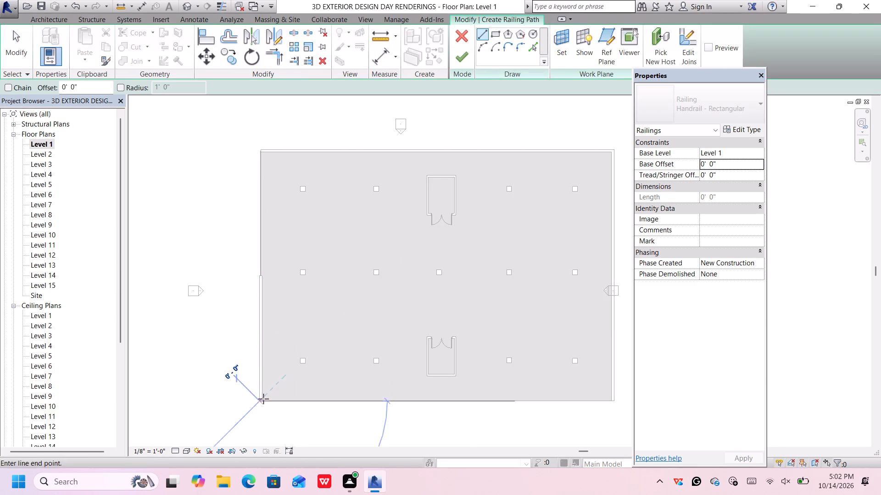
left_click(612, 401)
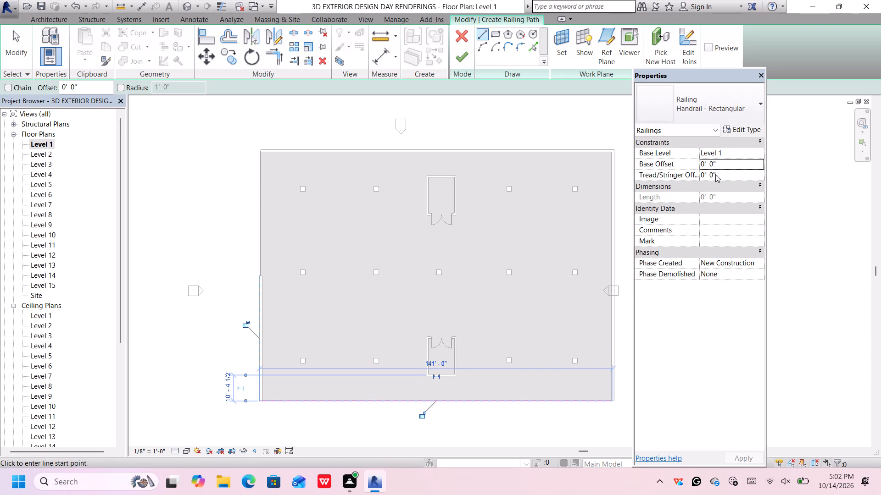
left_click(459, 58)
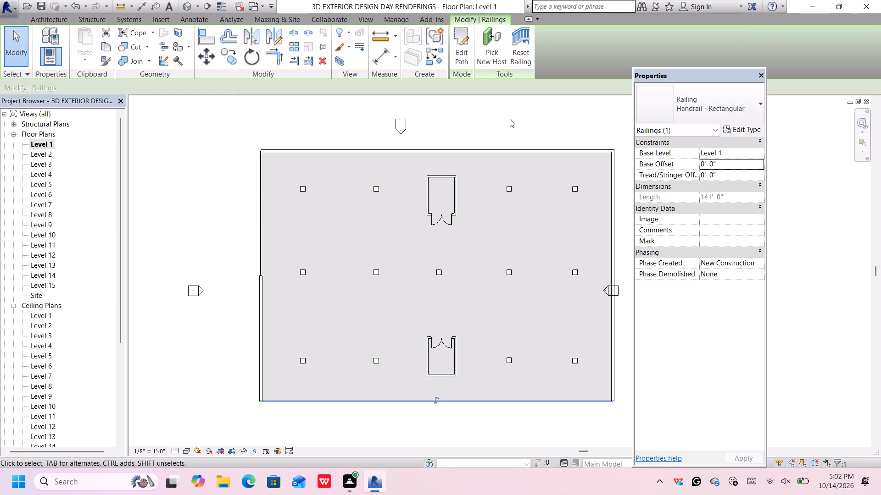
In the 3D view, duplicate the Handrail - Rectangular type of the slab's south-edge railing under the suggested name.
left_click(49, 16)
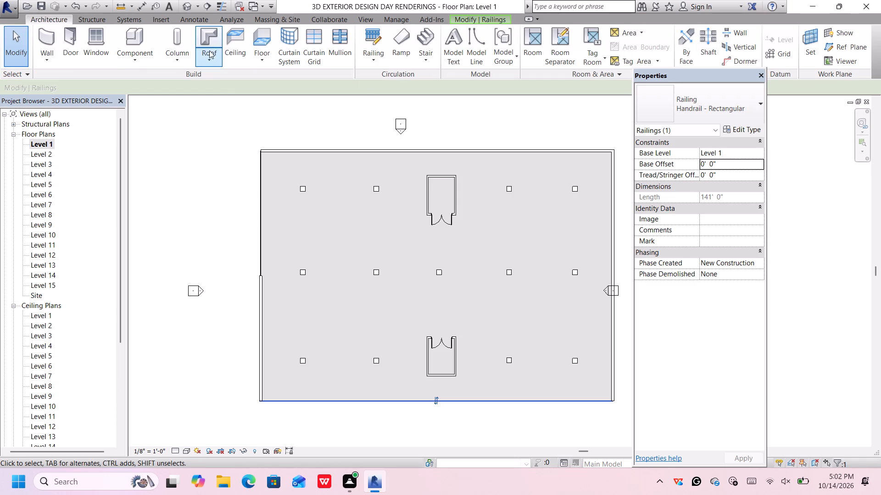
left_click(187, 4)
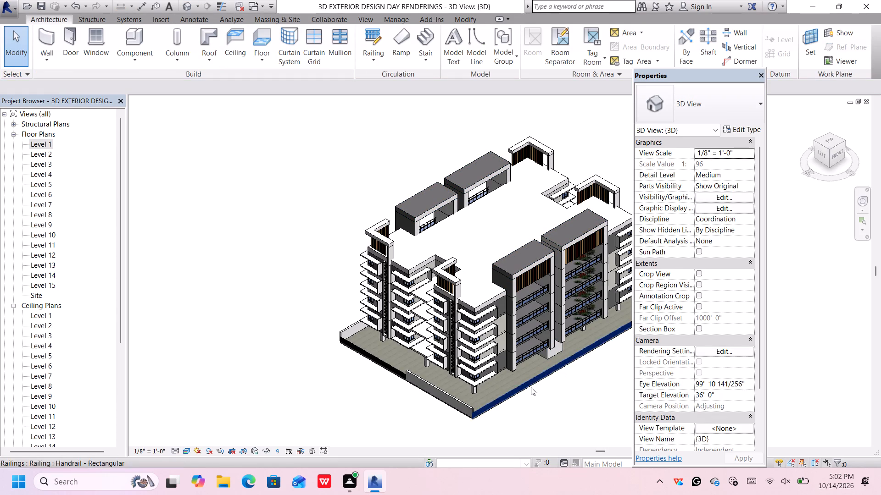
scroll(529, 382, "up", 3)
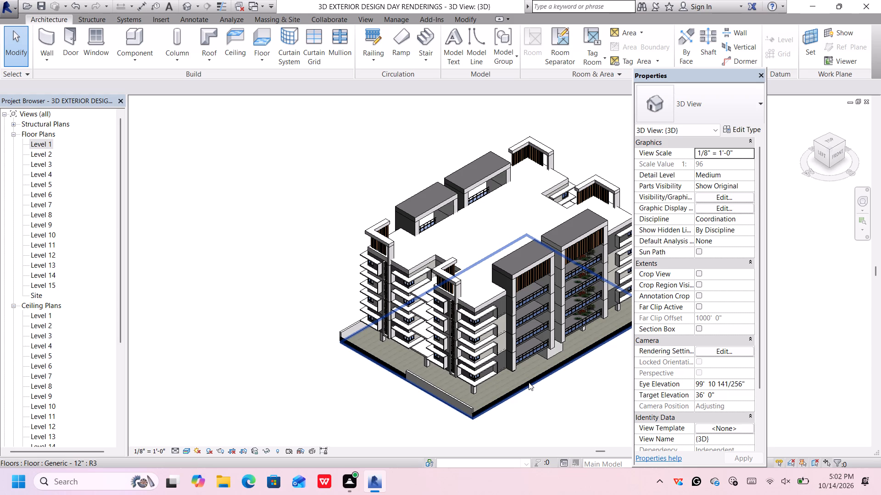
scroll(529, 382, "up", 6)
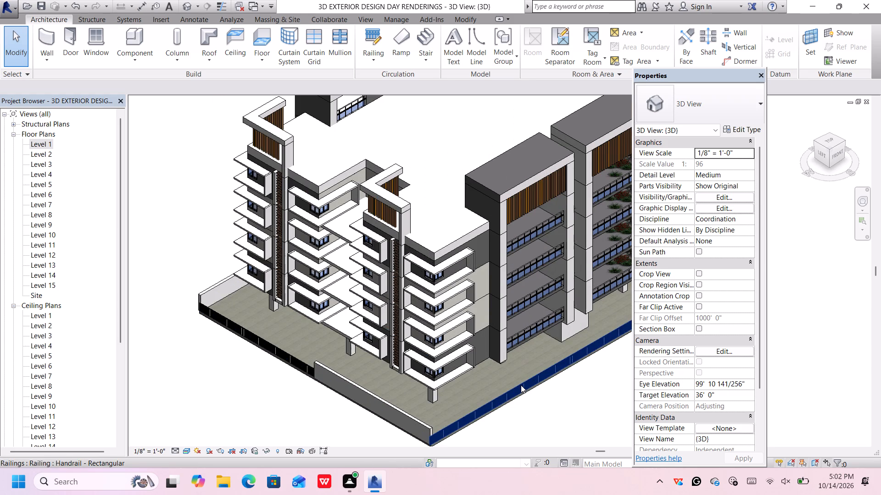
left_click(521, 385)
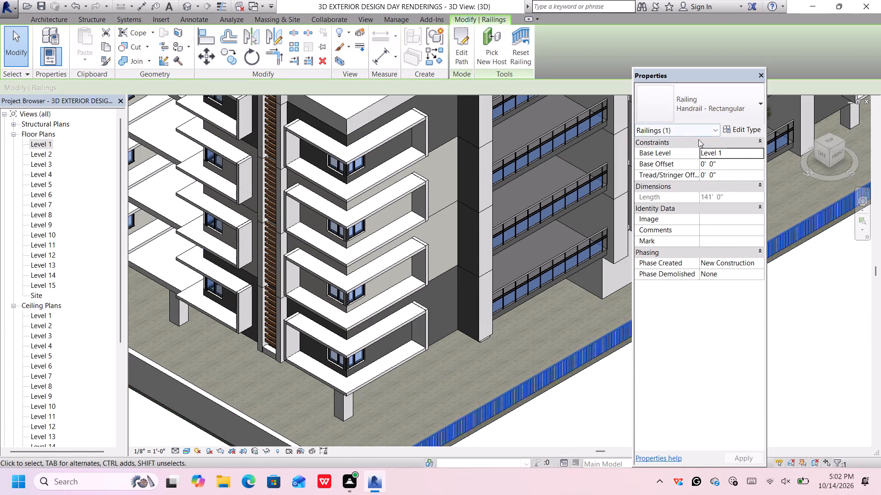
left_click(736, 128)
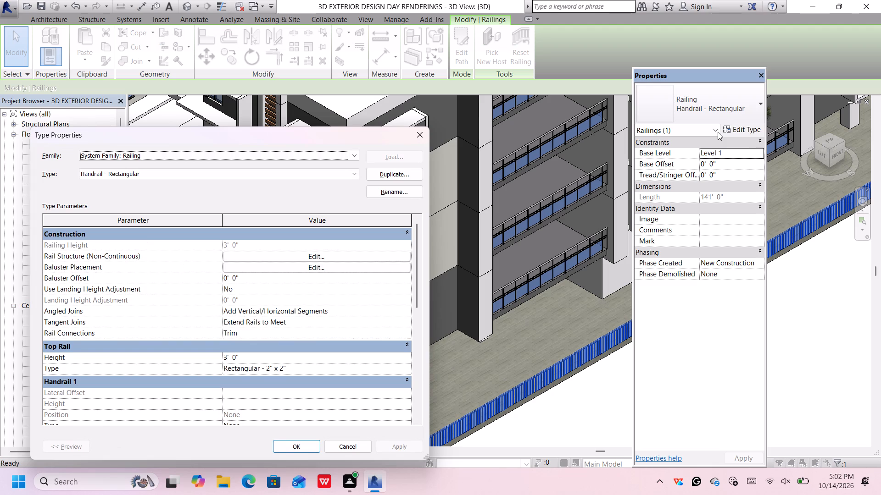
left_click(400, 174)
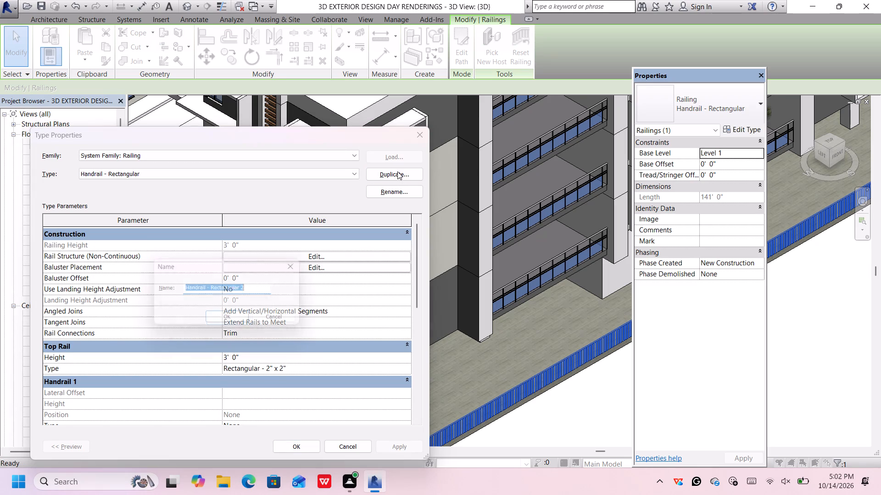
left_click(241, 317)
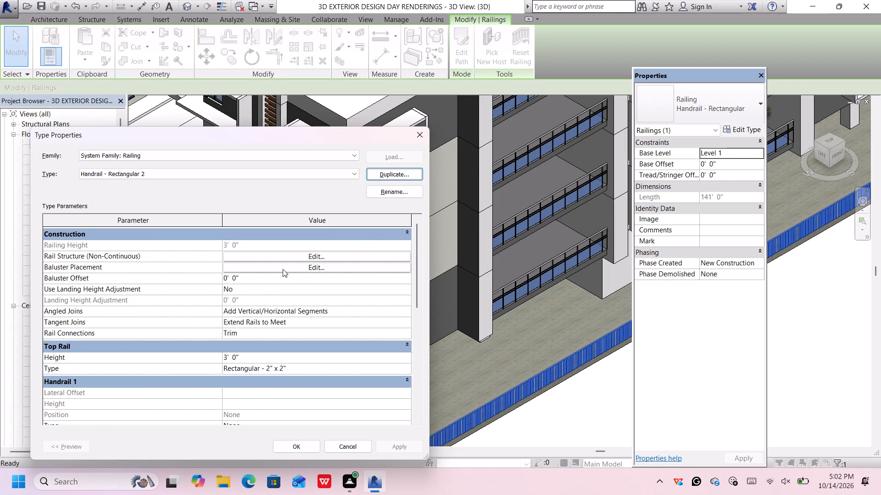
Set the duplicated railing type's top rail height to 6' and apply it to the south-edge railing.
scroll(264, 293, "down", 2)
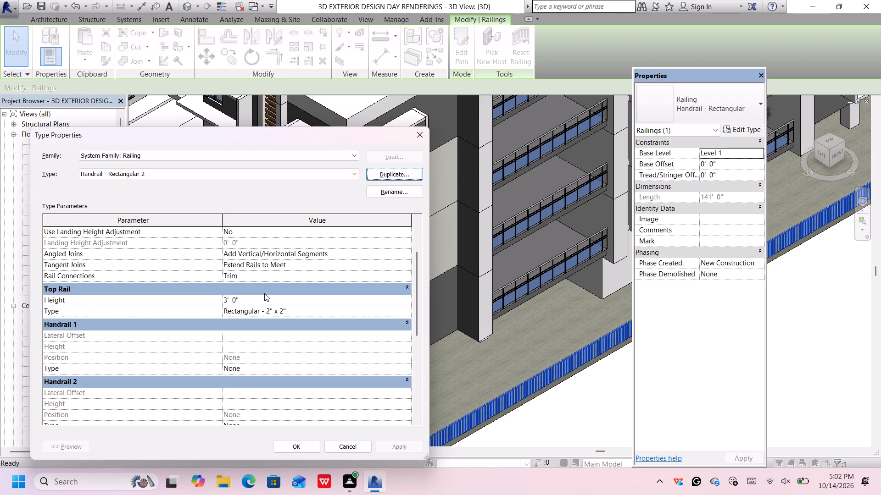
left_click(260, 301)
key("BackSpace")
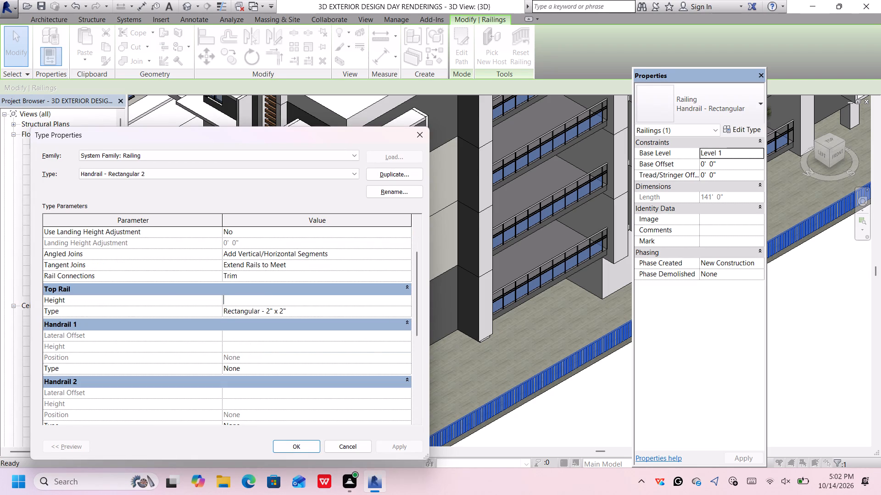
type("6'")
key("Return")
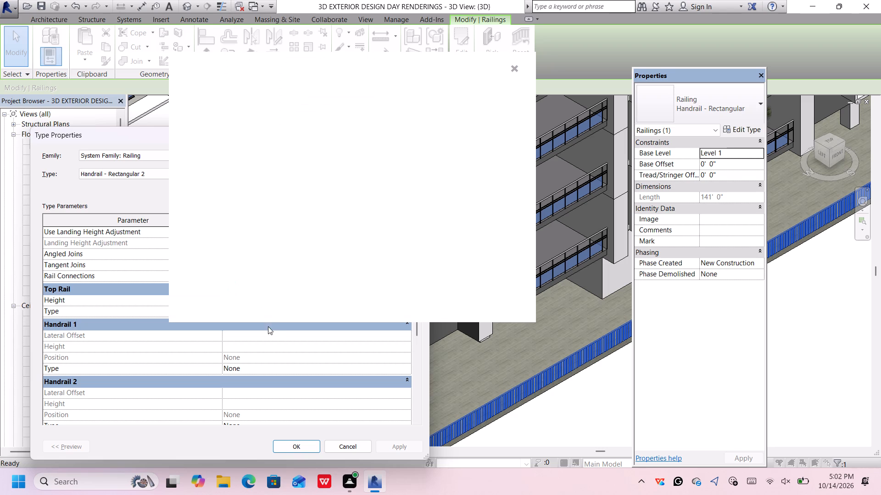
left_click(515, 66)
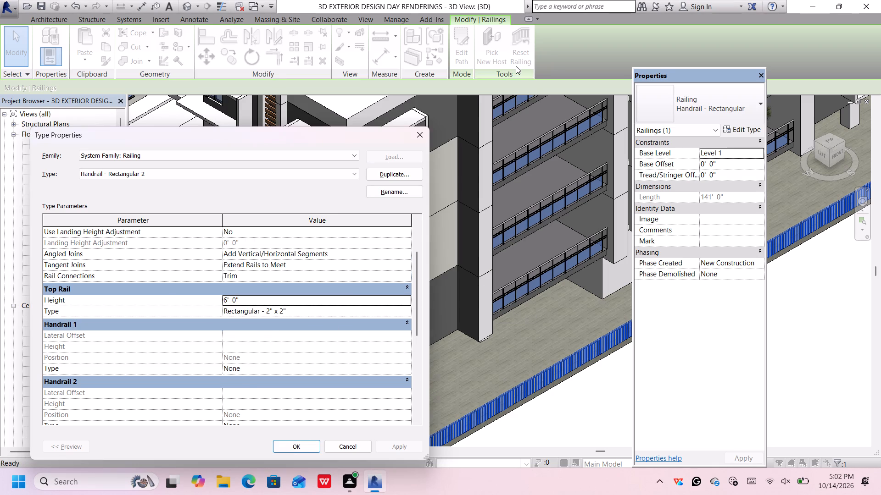
left_click(300, 440)
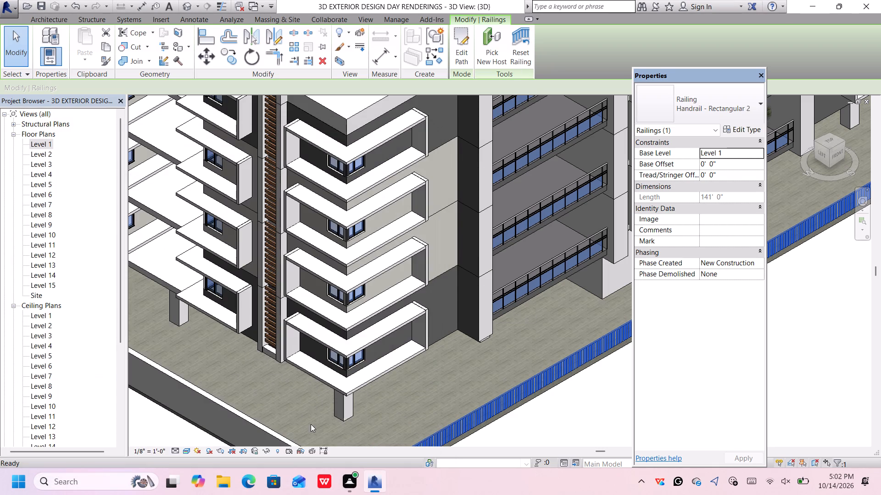
Change the south-edge railing's type to Guardrail - Pipe.
scroll(455, 386, "down", 5)
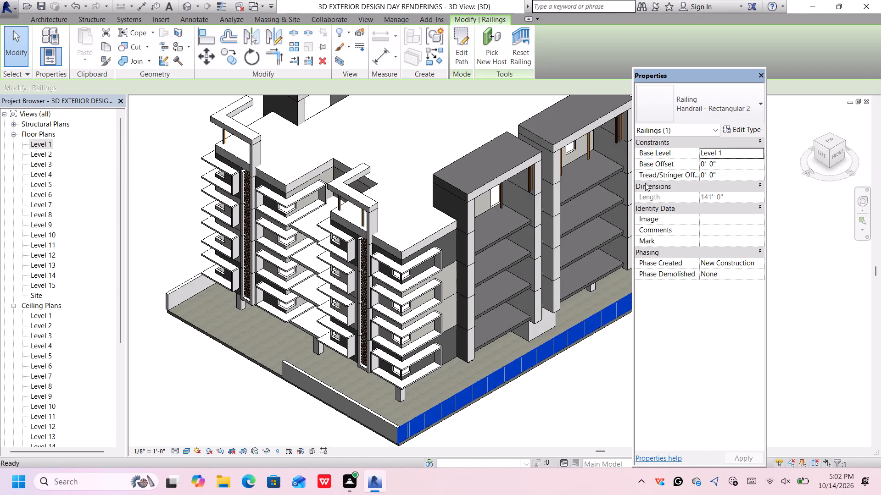
left_click(692, 106)
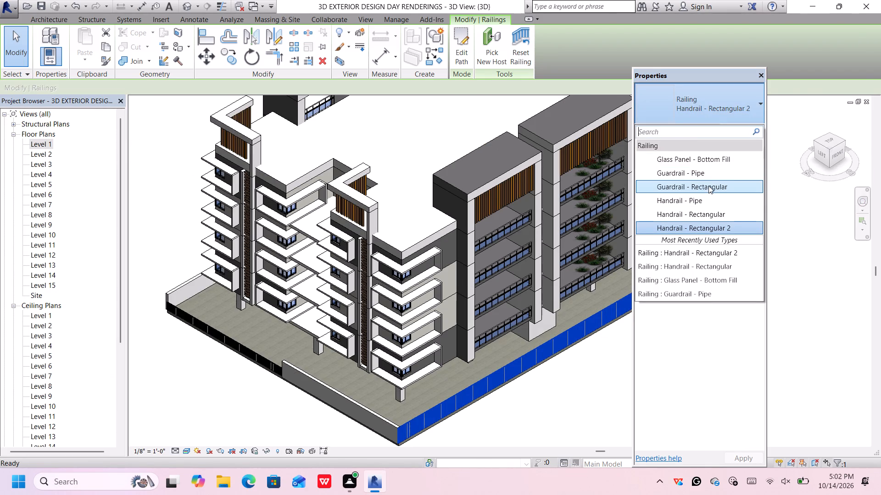
left_click(709, 174)
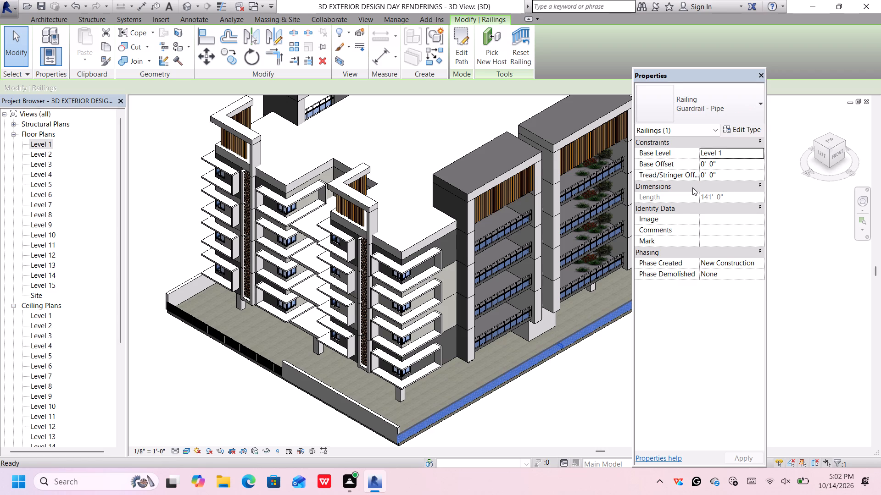
Set the top rail height of the Guardrail - Pipe type to 6'.
scroll(458, 417, "up", 4)
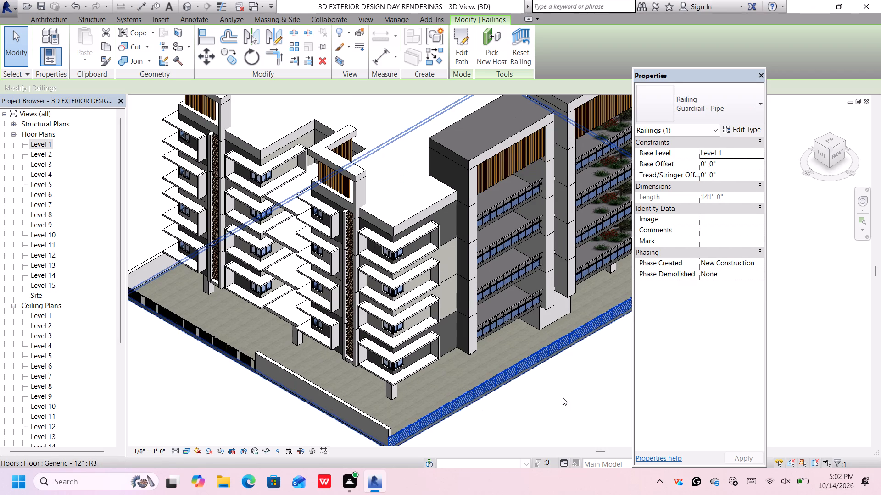
scroll(563, 394, "up", 1)
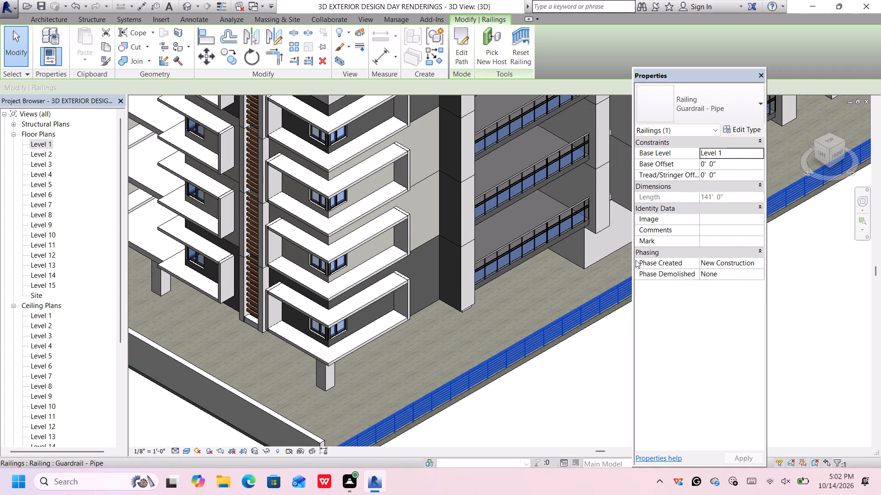
left_click(732, 125)
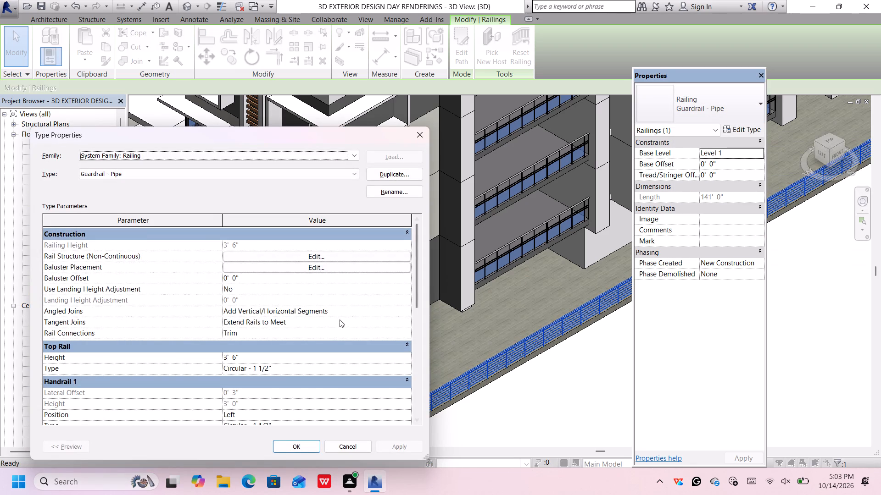
scroll(315, 339, "down", 1)
left_click(284, 335)
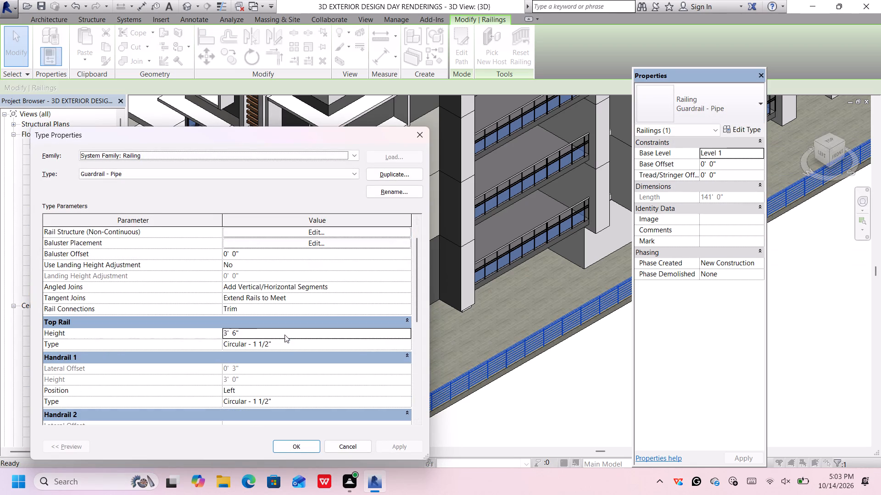
key("BackSpace")
type("6'")
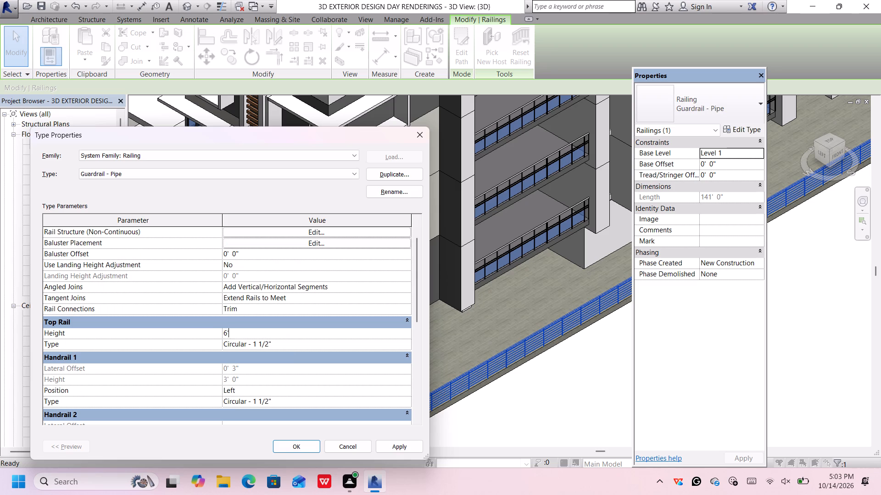
key("Return")
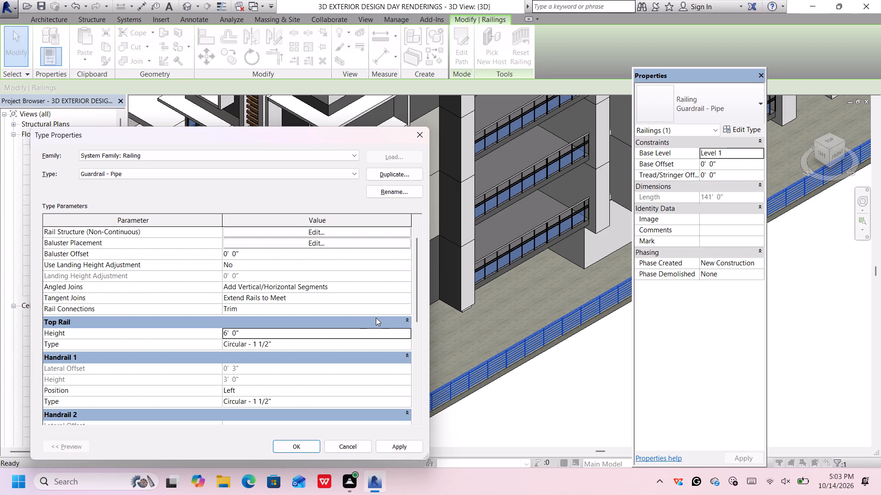
left_click(301, 447)
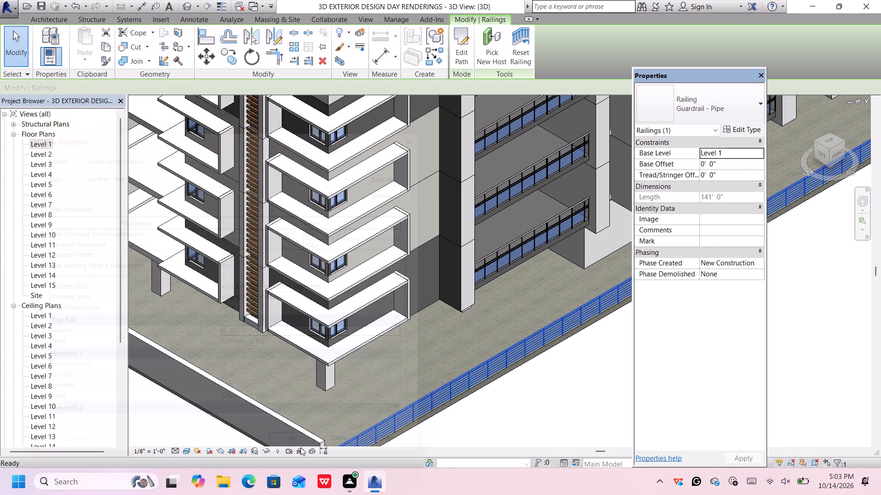
Change the 50' railing along the slab's west edge from Handrail - Rectangular to Guardrail - Pipe.
scroll(491, 389, "down", 3)
middle_click_drag(506, 412, 506, 411)
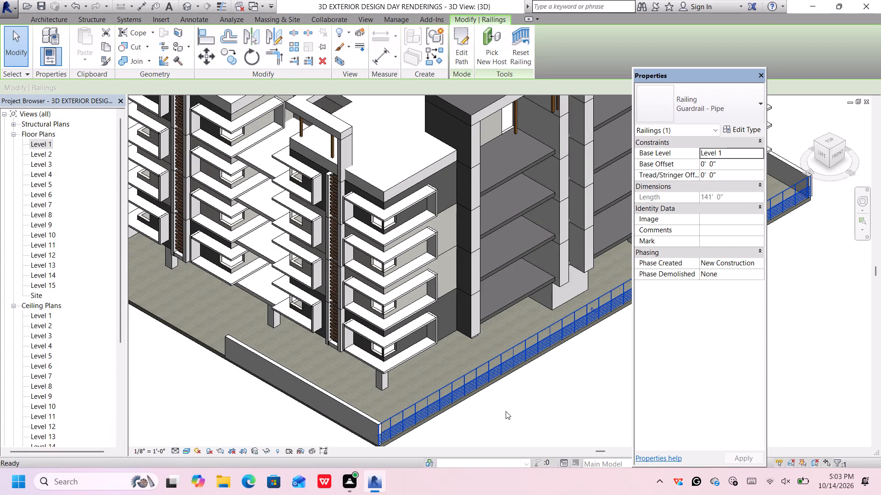
middle_click_drag(506, 411, 493, 379)
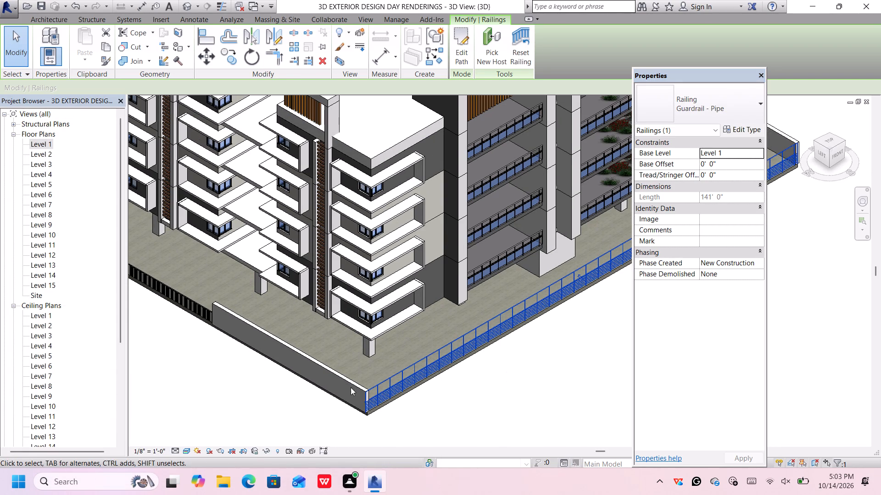
scroll(264, 408, "down", 3)
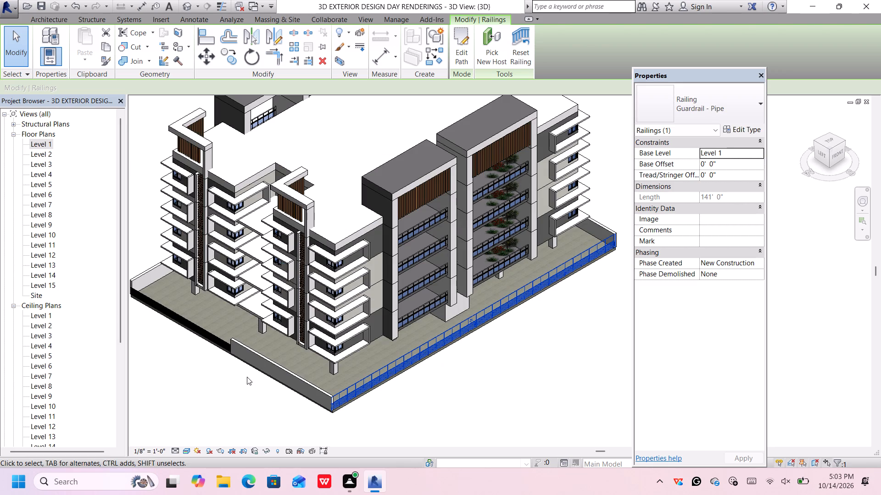
left_click(247, 377)
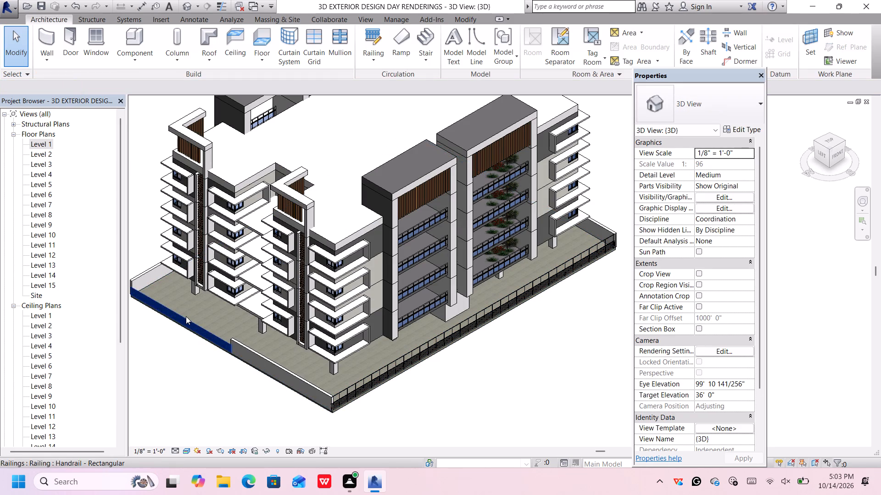
left_click(186, 316)
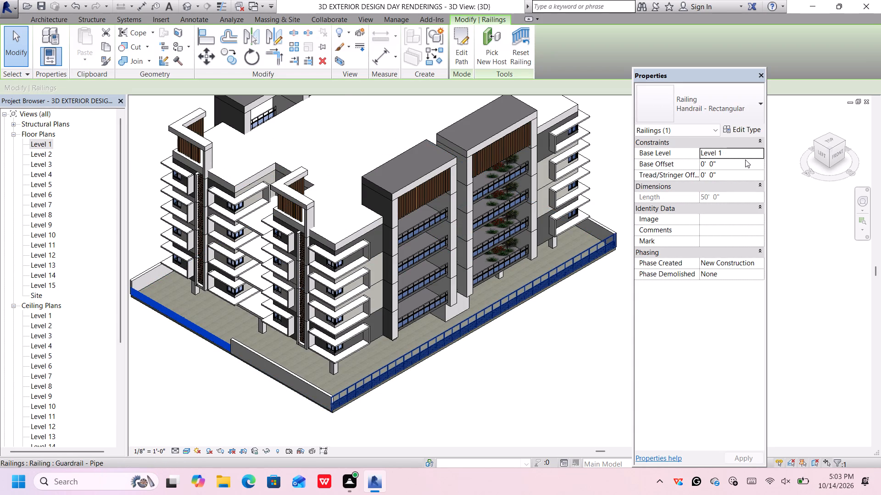
left_click(742, 131)
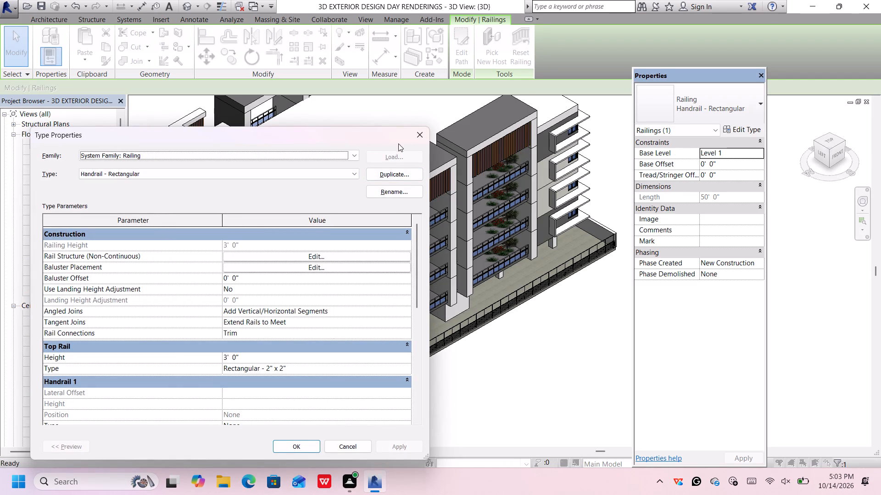
left_click(419, 133)
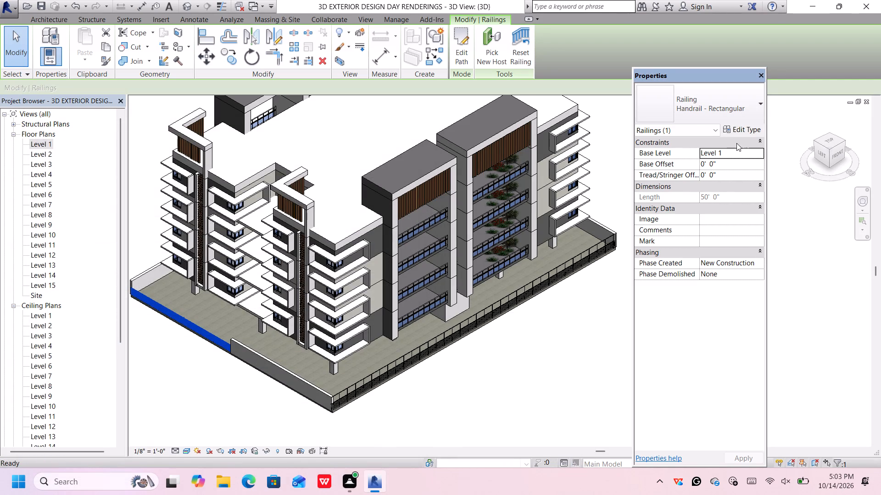
left_click(739, 128)
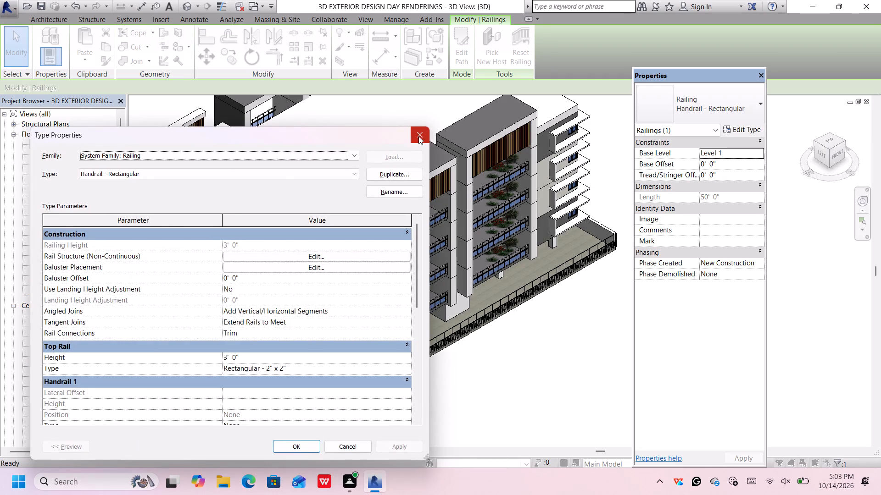
left_click(418, 136)
left_click(669, 104)
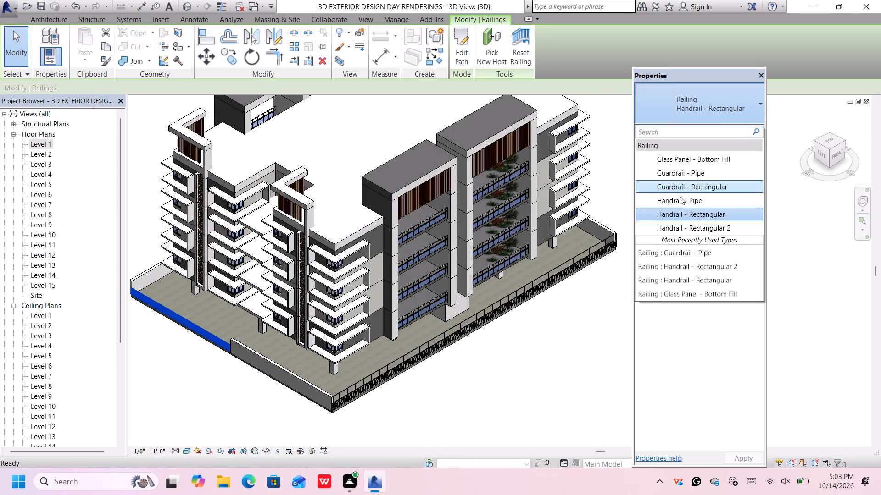
left_click(696, 170)
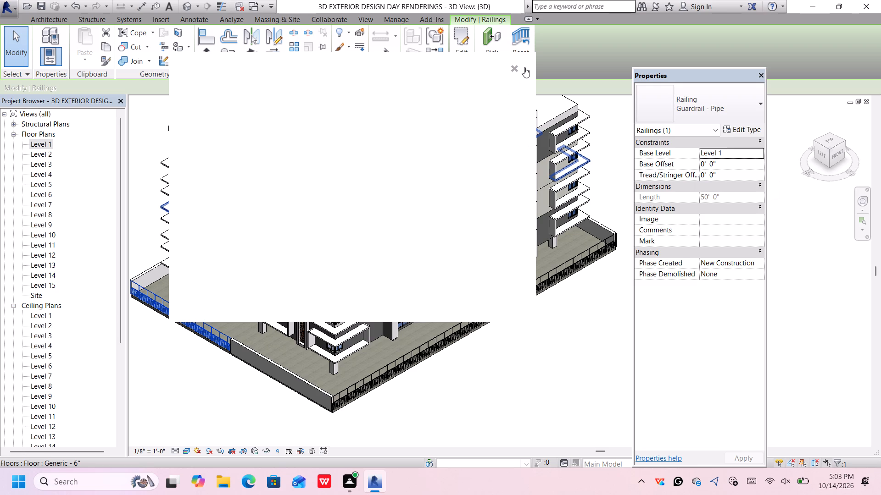
left_click(517, 65)
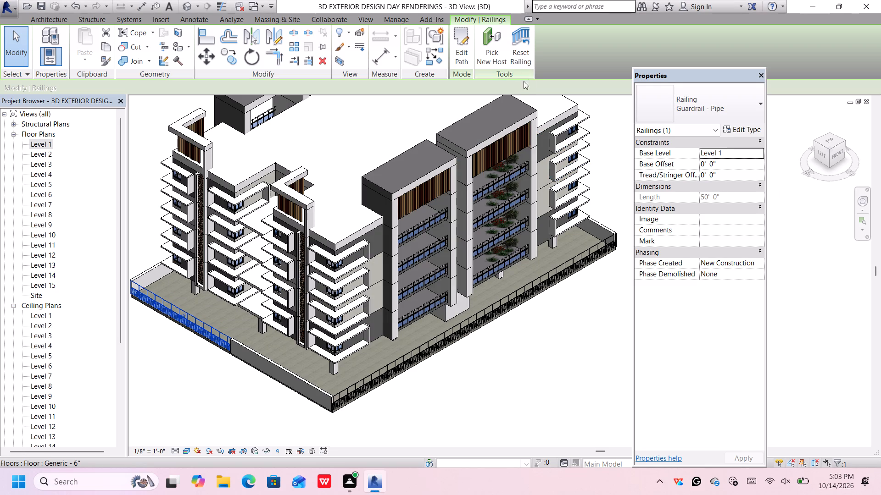
Examine the top rail and handrail settings of the south-edge railing's Guardrail - Pipe type.
left_click(431, 345)
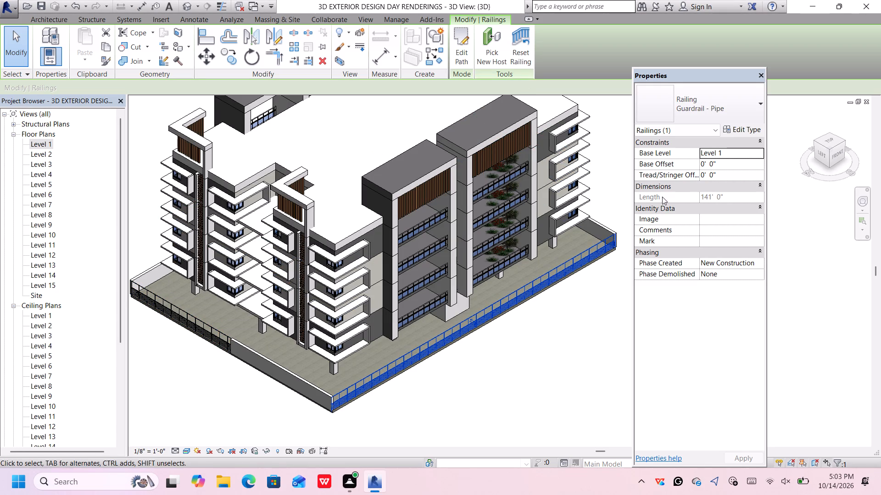
left_click(739, 130)
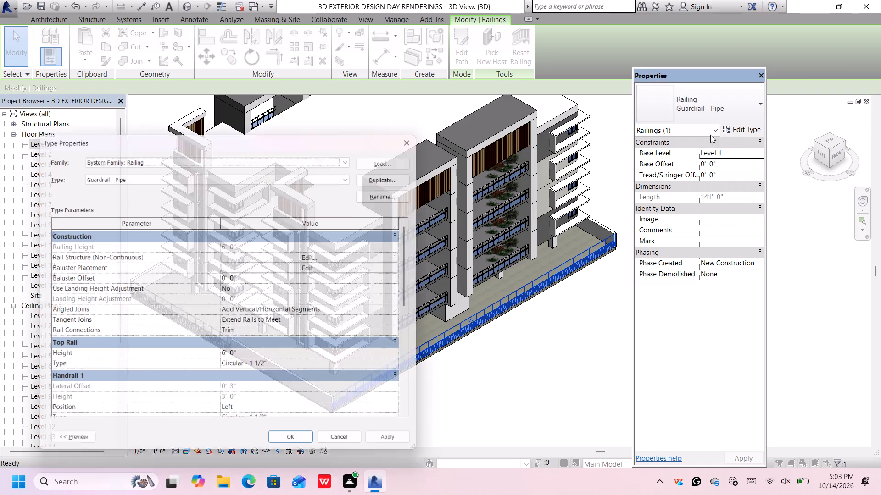
scroll(268, 327, "down", 2)
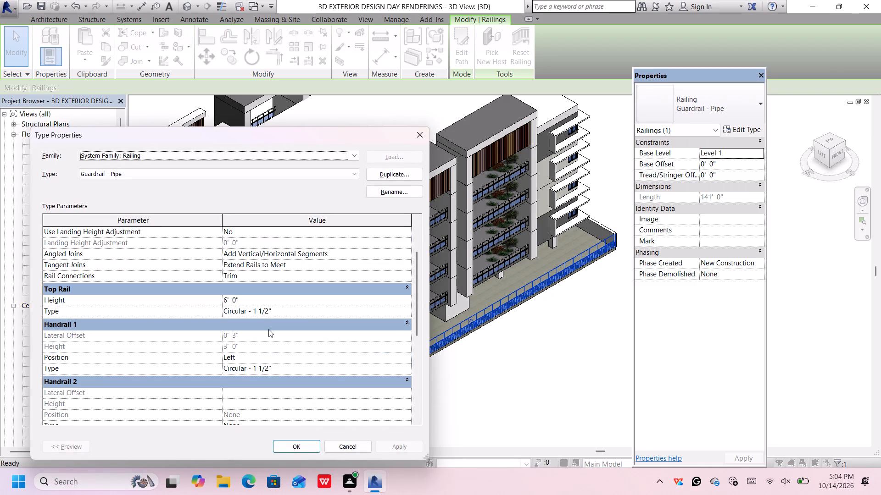
scroll(258, 345, "down", 1)
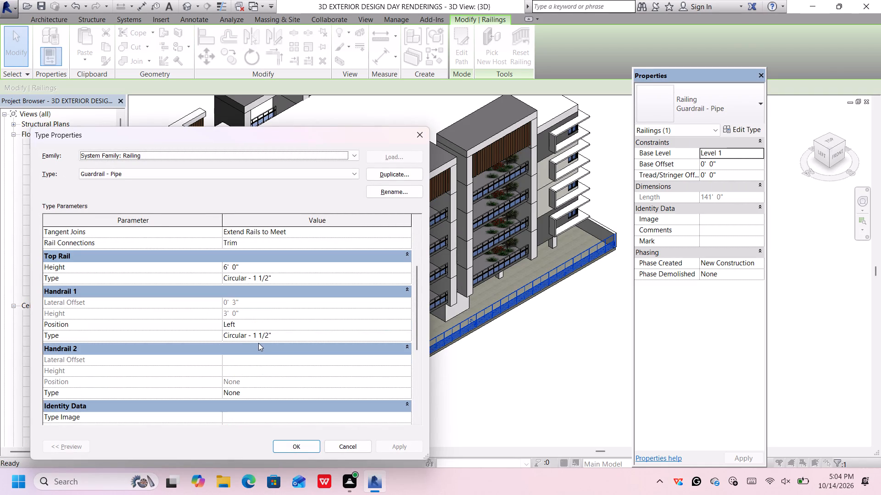
scroll(258, 343, "down", 6)
scroll(258, 343, "up", 4)
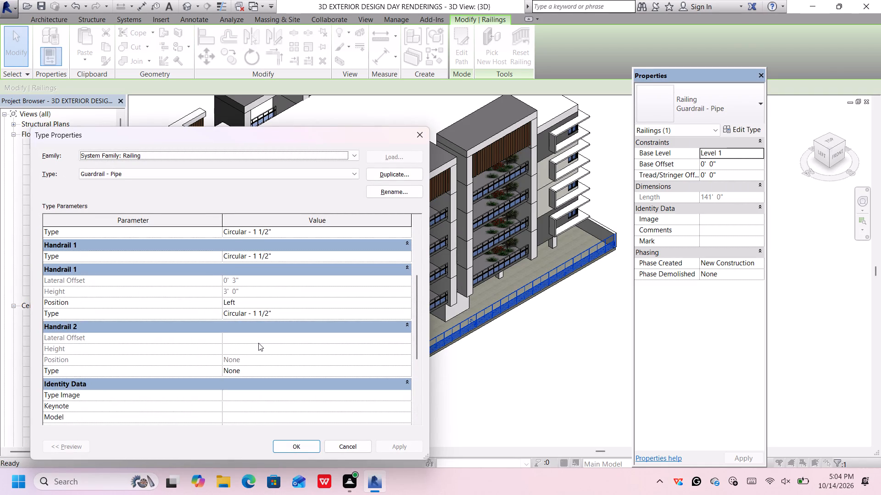
left_click(264, 288)
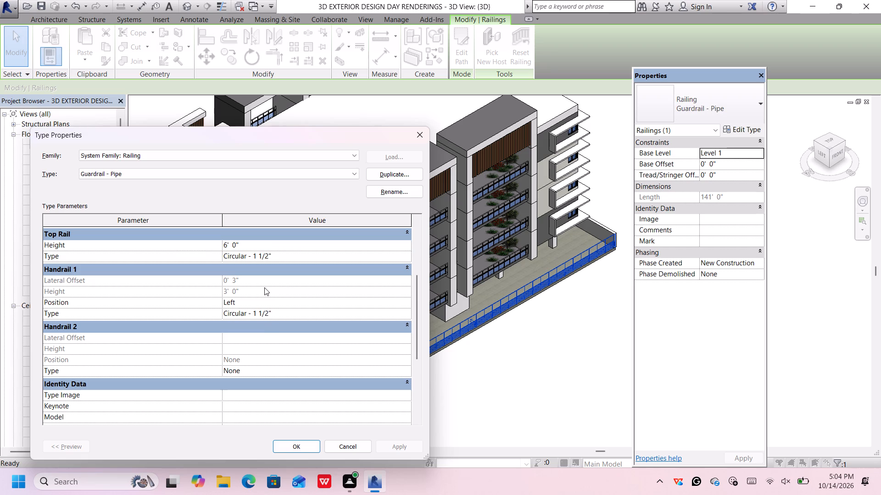
left_click(250, 362)
left_click(247, 373)
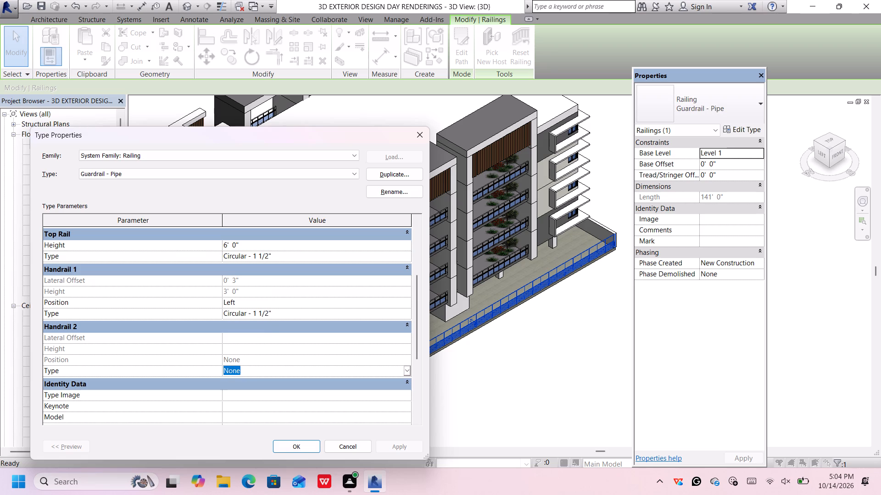
left_click(290, 371)
left_click(402, 369)
left_click(410, 370)
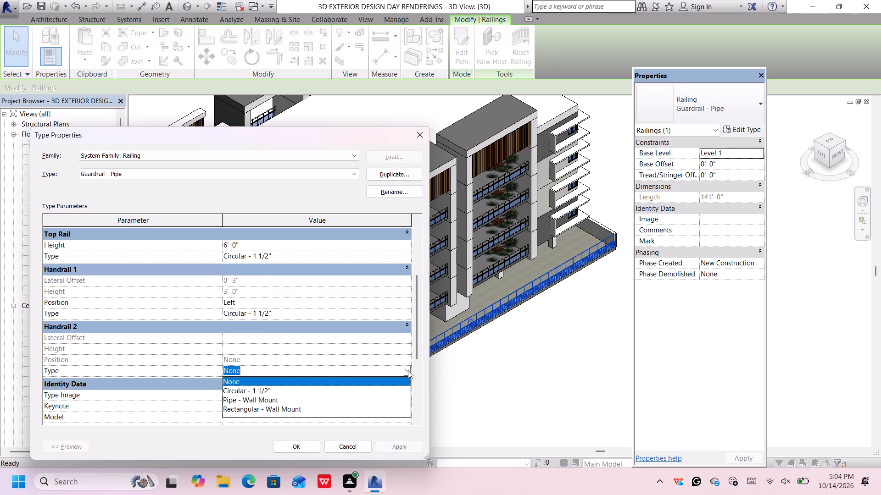
left_click(408, 370)
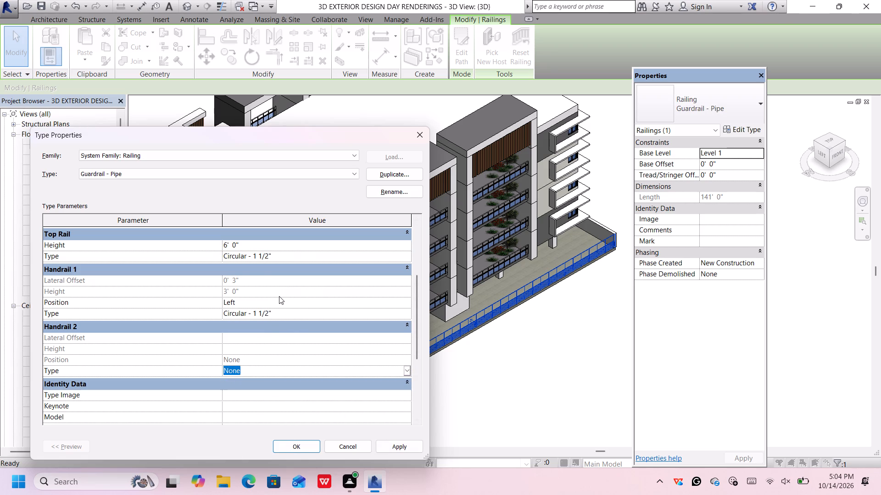
left_click(261, 289)
double_click(238, 291)
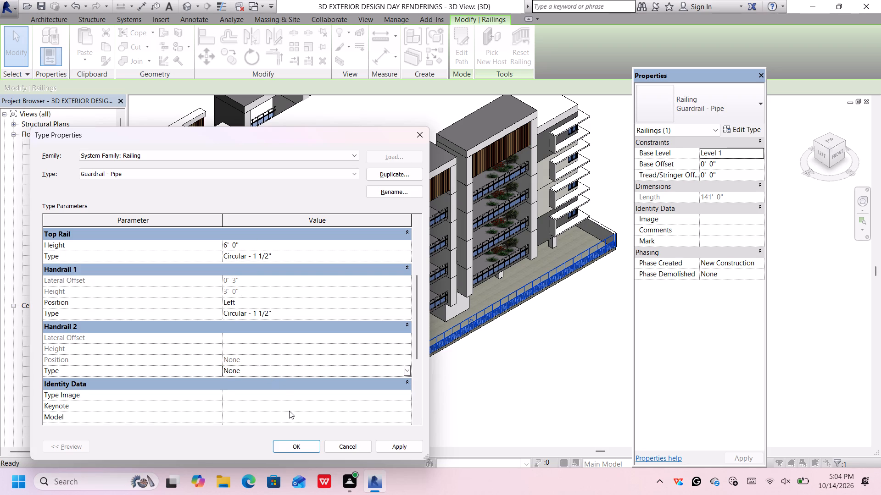
left_click(252, 302)
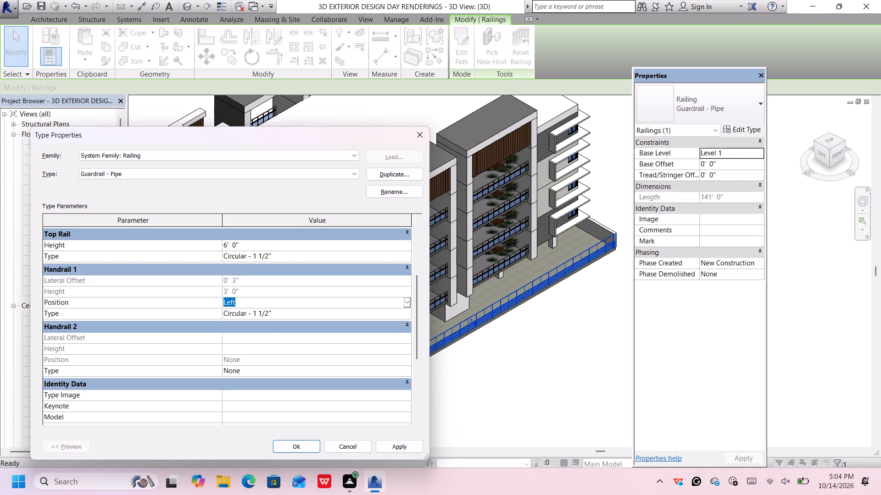
left_click(269, 315)
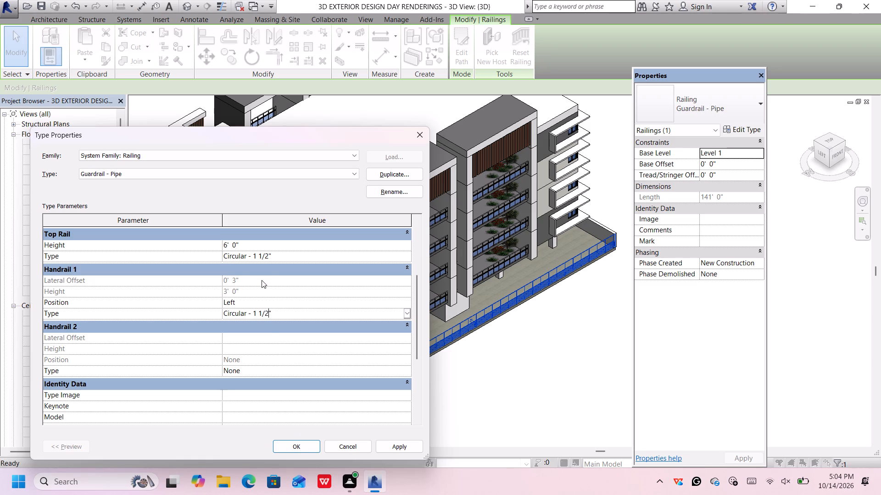
left_click(259, 281)
double_click(242, 288)
left_click(298, 447)
Set the unconnected height of the 50' Generic - 2' wall along the slab's west edge to 8'.
scroll(225, 356, "up", 3)
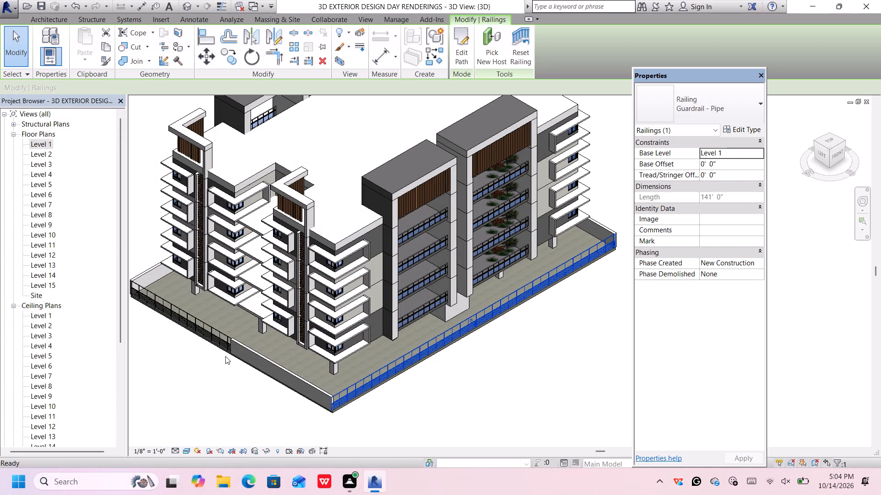
scroll(225, 356, "up", 1)
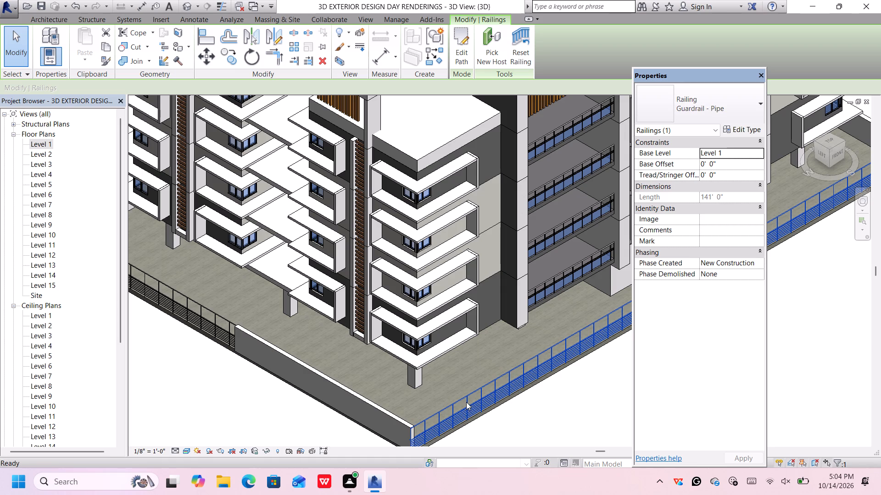
scroll(467, 404, "down", 6)
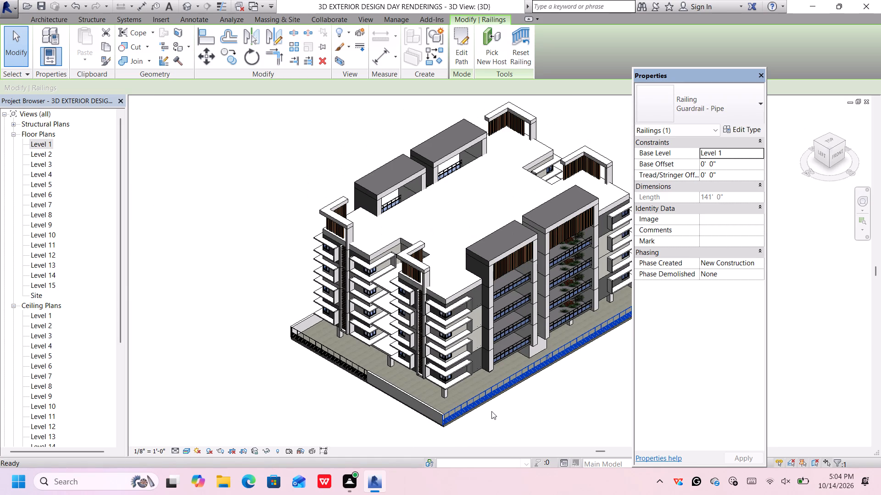
scroll(444, 411, "up", 3)
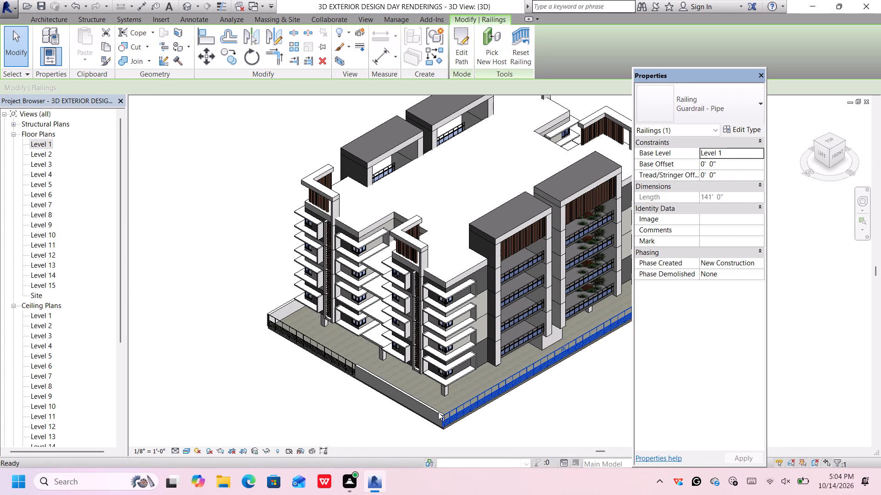
left_click(437, 414)
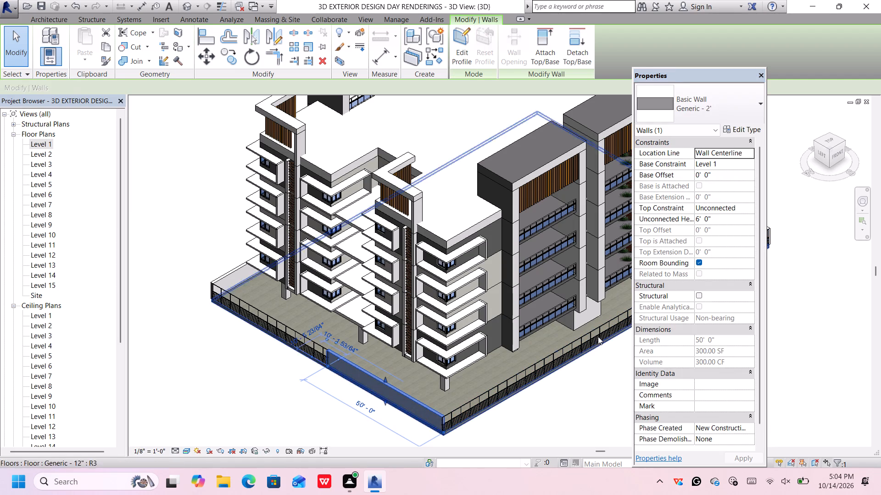
left_click(714, 218)
key("BackSpace")
key("BackSpace")
key("BackSpace")
key("BackSpace")
key("BackSpace")
key("BackSpace")
key("BackSpace")
key("BackSpace")
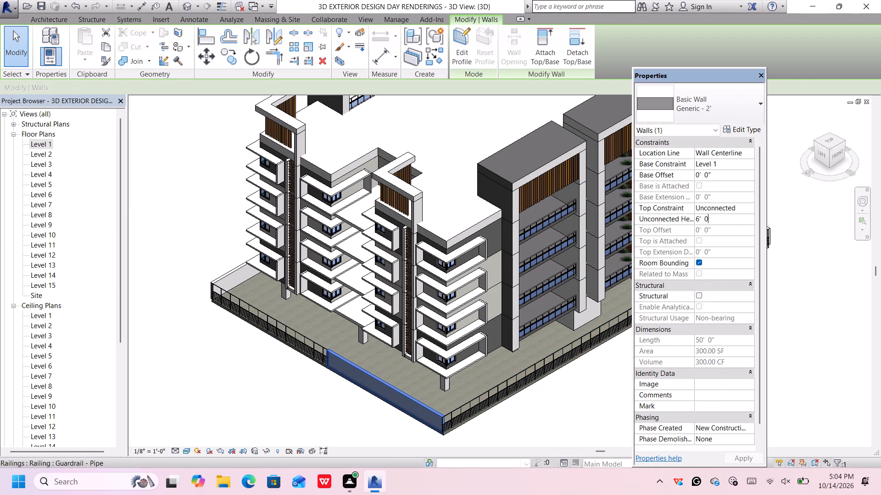
key("Up")
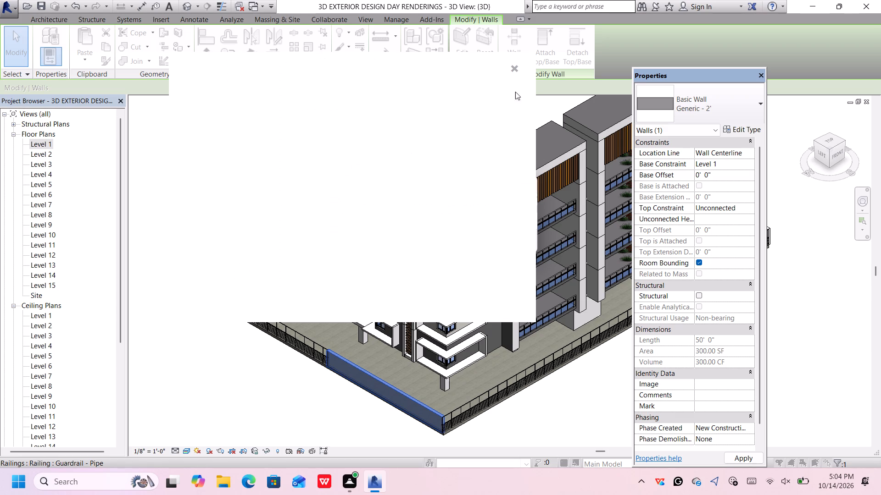
left_click(514, 68)
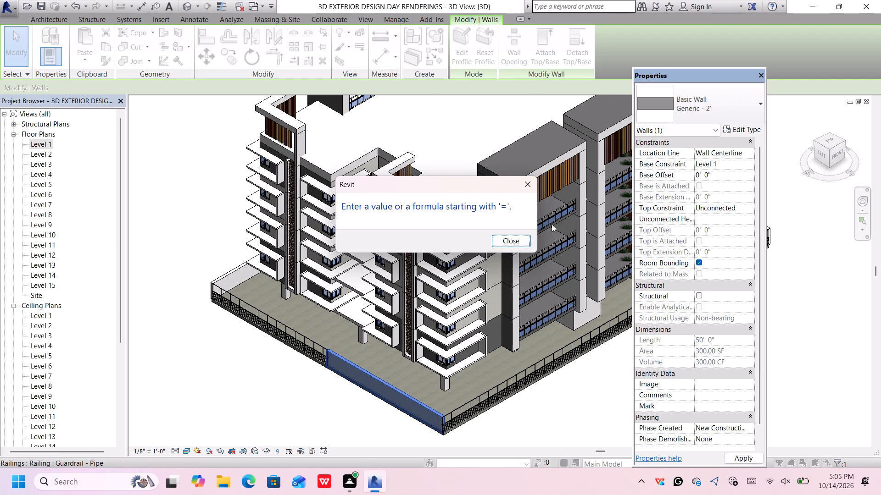
left_click(509, 238)
left_click(720, 216)
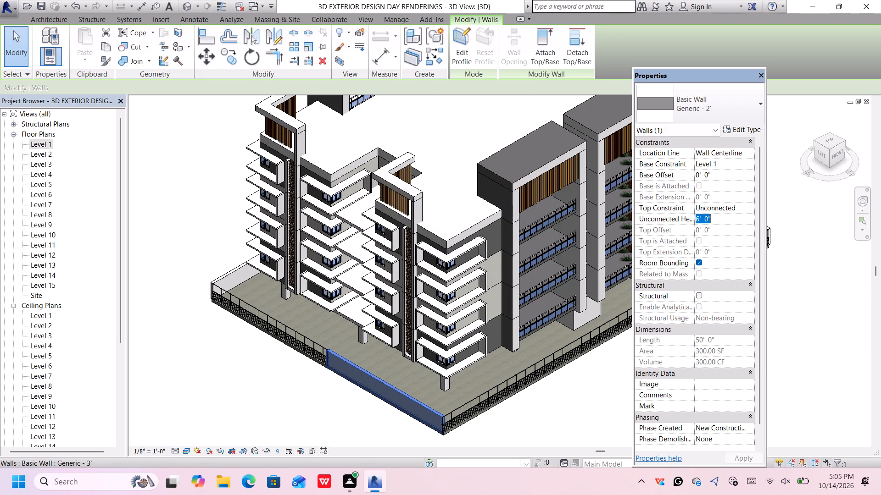
key("BackSpace")
type("8'")
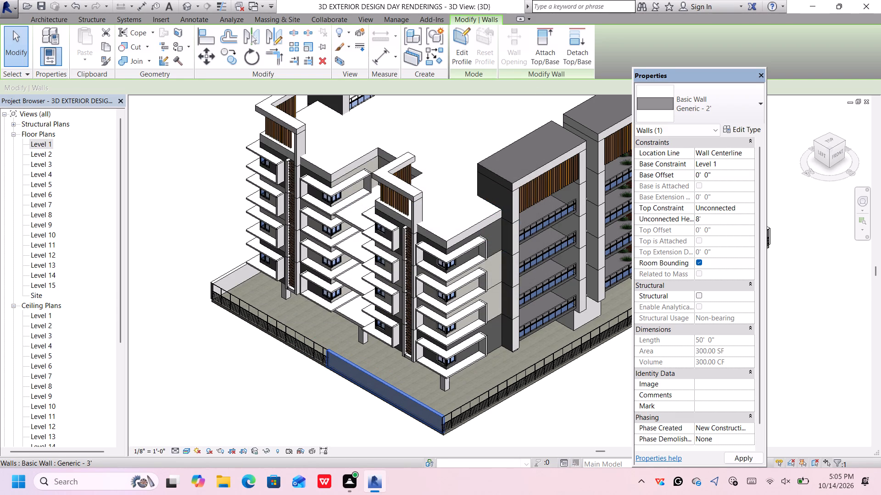
key("Return")
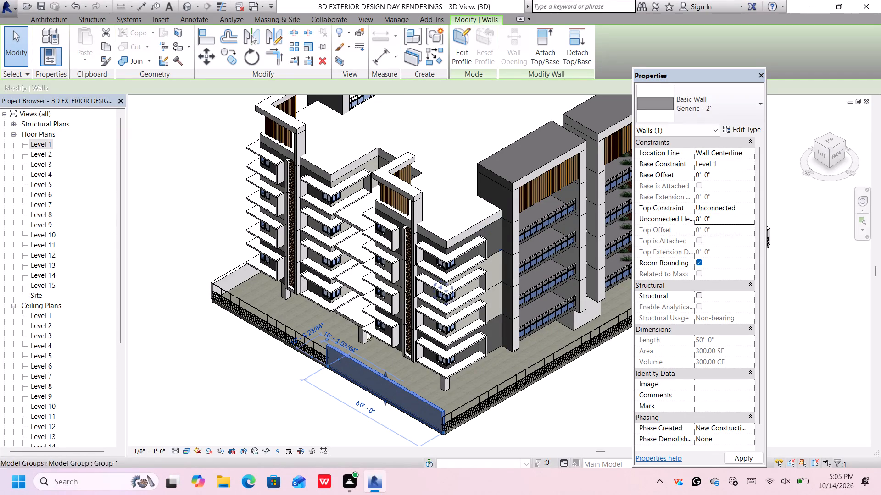
Set the top rail height of the west-edge railing's Guardrail - Pipe type to 8'.
left_click(231, 300)
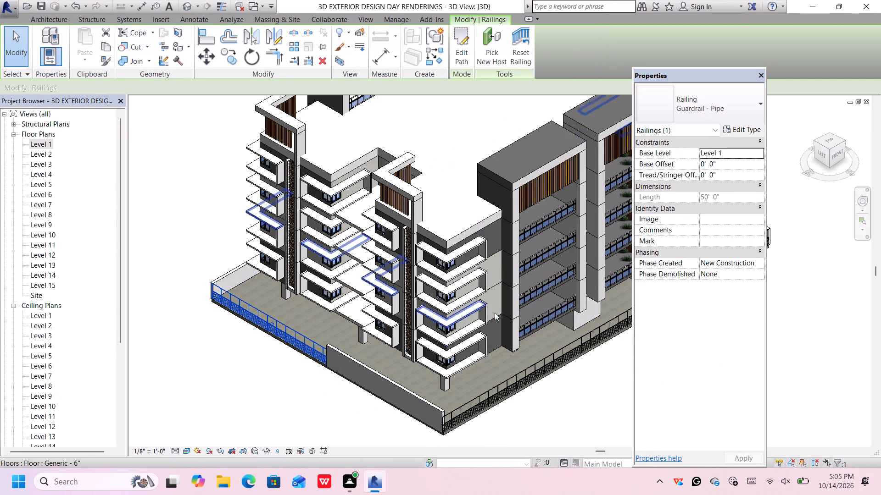
left_click(742, 129)
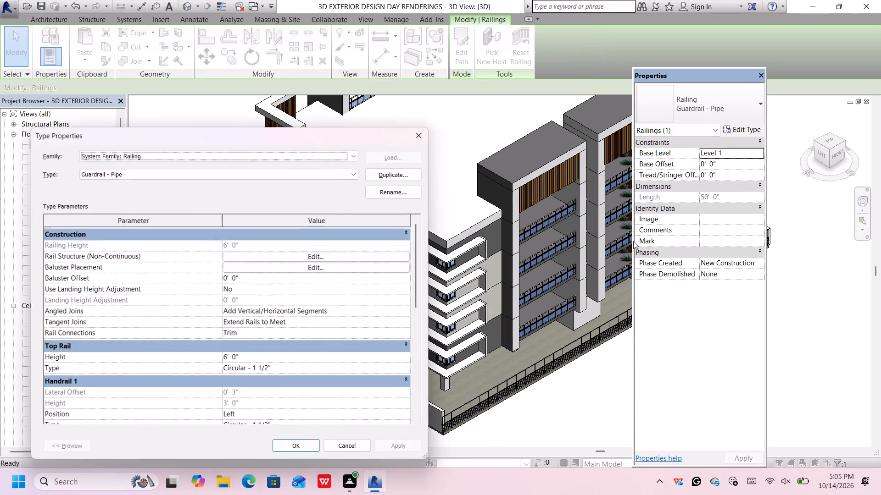
left_click(286, 359)
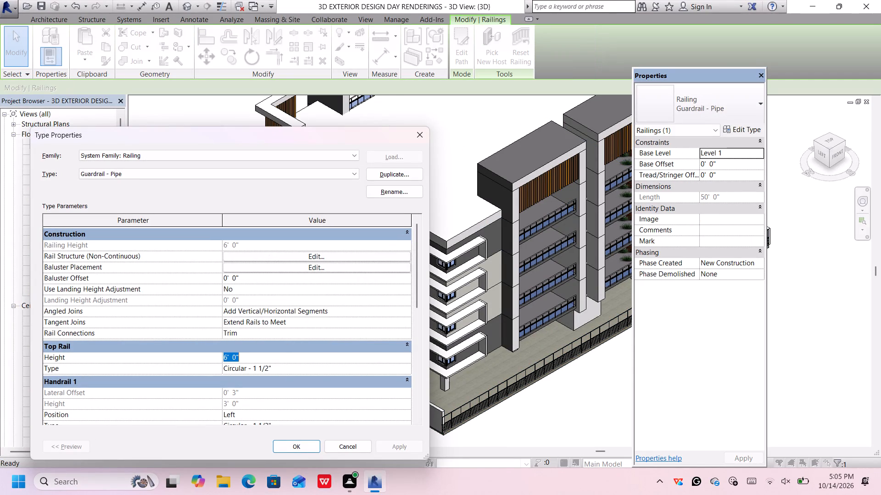
key("BackSpace")
type("8'")
key("Return")
key("Return")
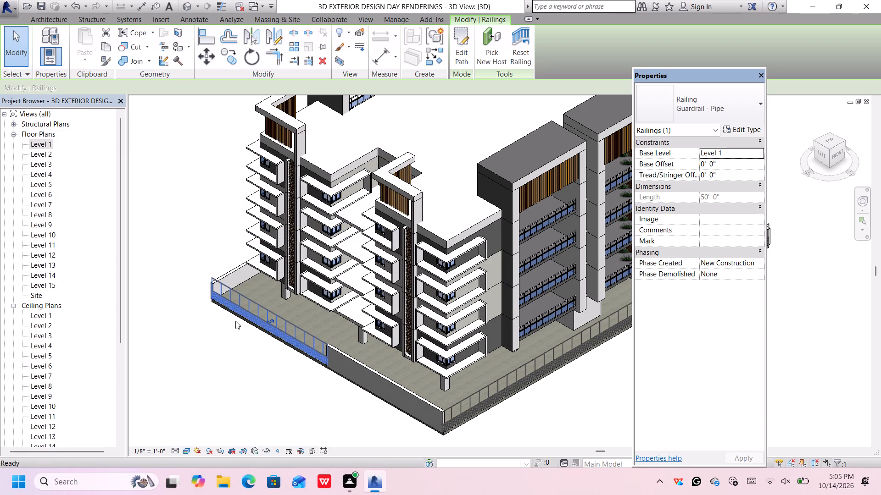
Set the unconnected height of the long Generic - 2' wall along the slab's north edge to 8'.
left_click(225, 275)
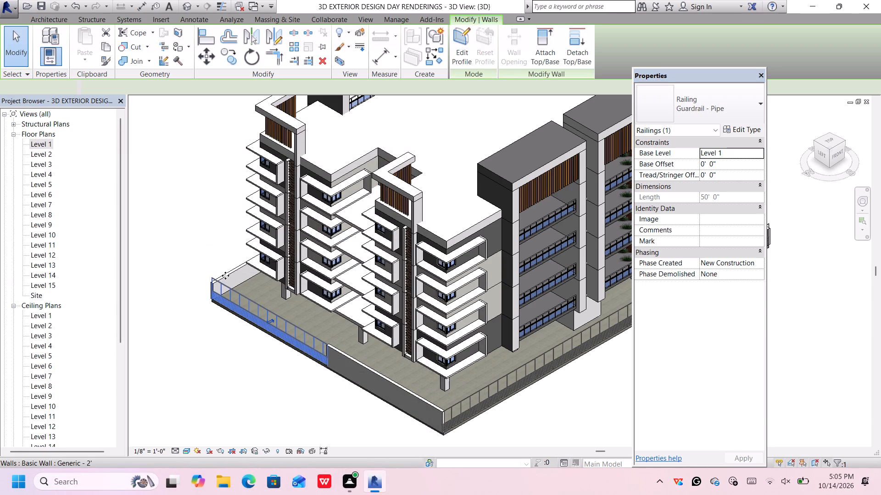
left_click(172, 343)
left_click(227, 275)
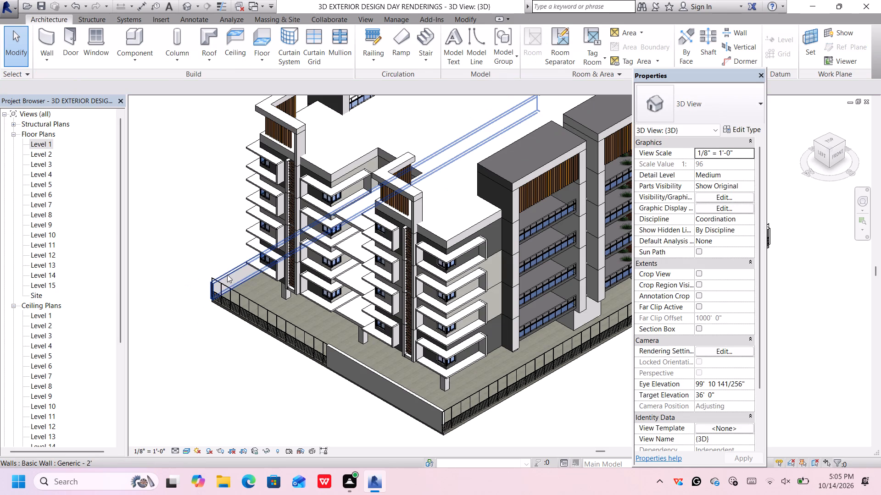
left_click(713, 218)
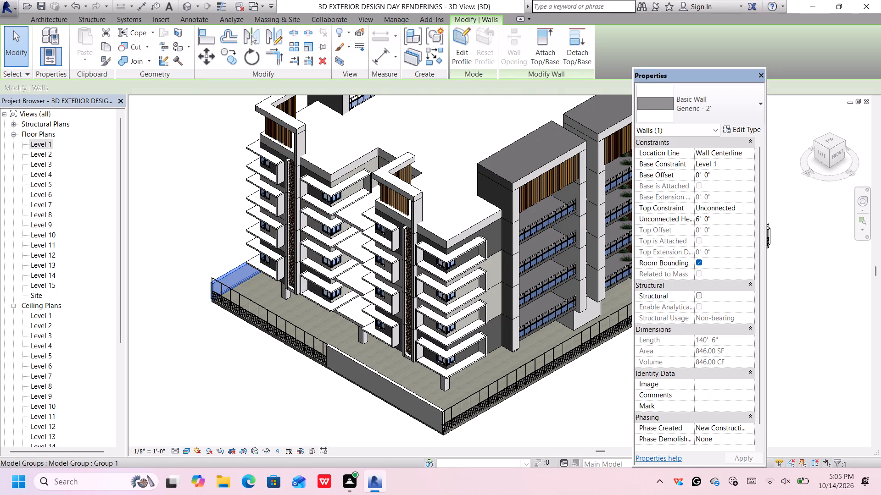
key("BackSpace")
key("BackSpace")
key("BackSpace")
key("BackSpace")
key("BackSpace")
key("BackSpace")
key("BackSpace")
key("BackSpace")
key("BackSpace")
key("BackSpace")
key("BackSpace")
key("BackSpace")
key("BackSpace")
type("8'")
key("Return")
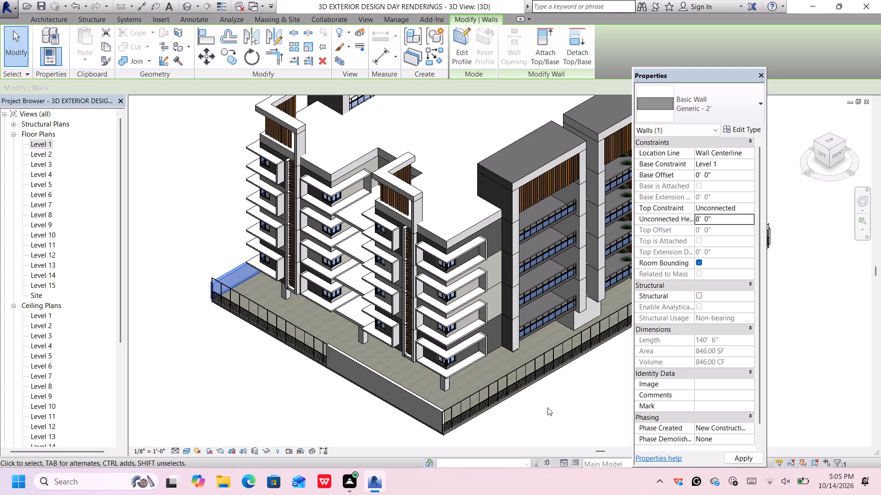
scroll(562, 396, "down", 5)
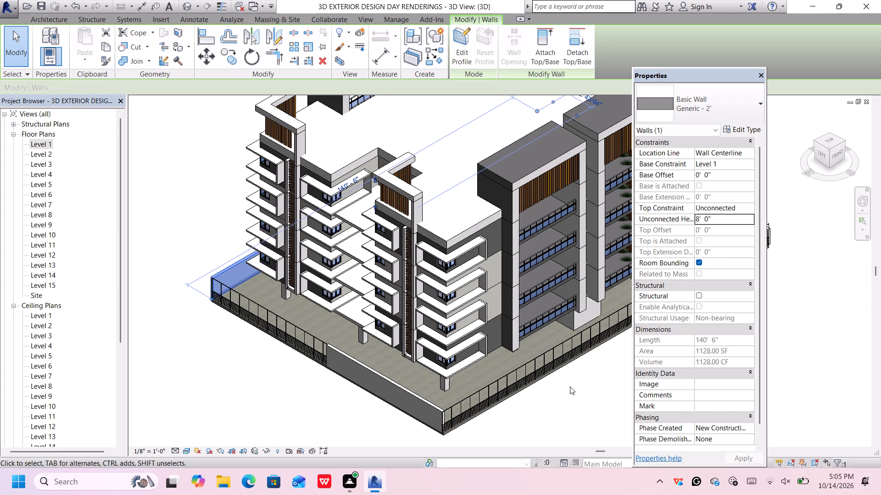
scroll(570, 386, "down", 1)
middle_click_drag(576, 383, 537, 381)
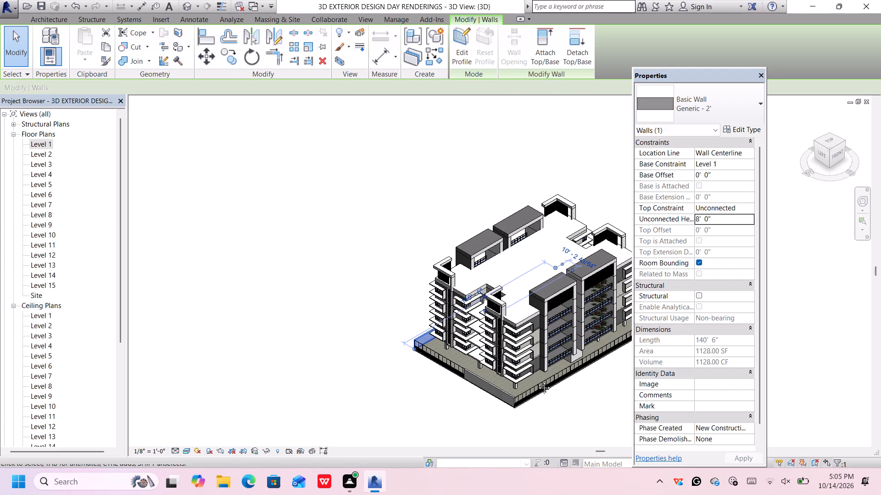
Set the unconnected height of the 100' Generic - 2' wall along the slab's east edge to 8'.
middle_click_drag(537, 381, 479, 379)
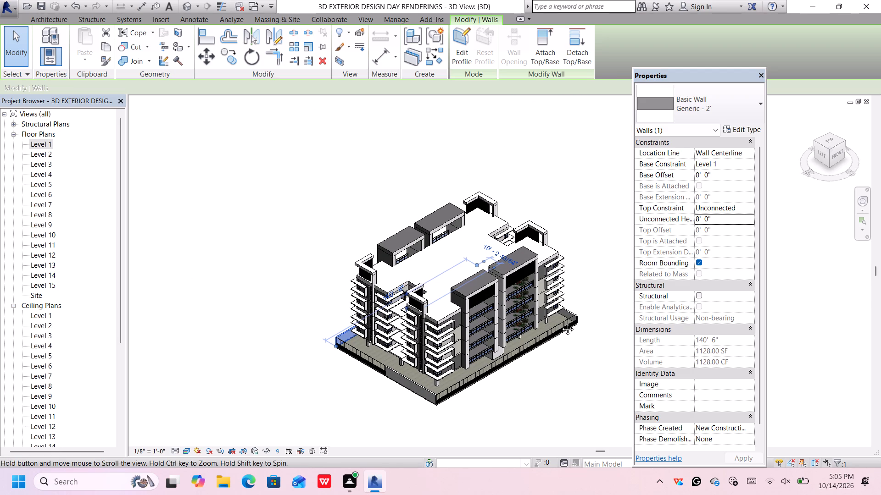
scroll(563, 314, "up", 8)
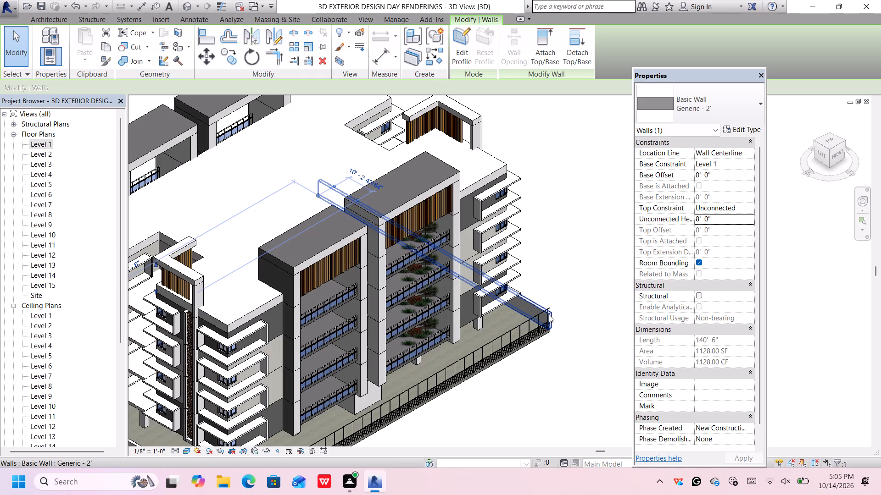
scroll(549, 314, "up", 2)
left_click(531, 303)
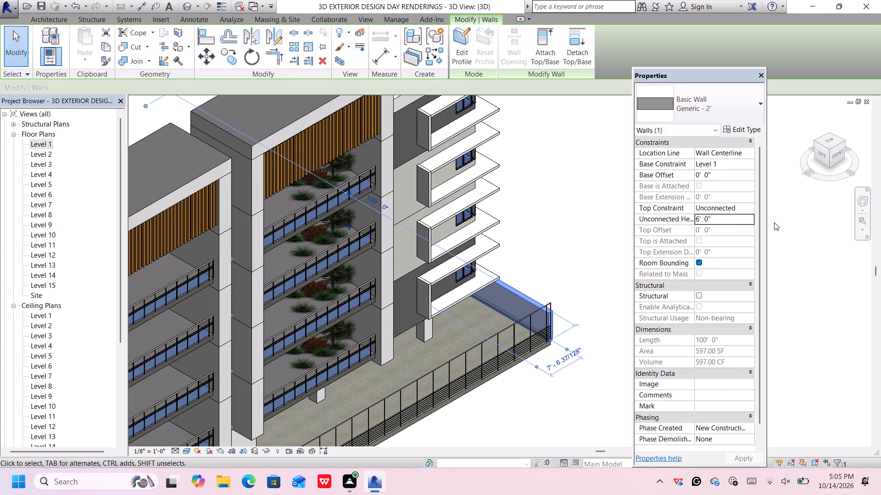
left_click(725, 217)
key("BackSpace")
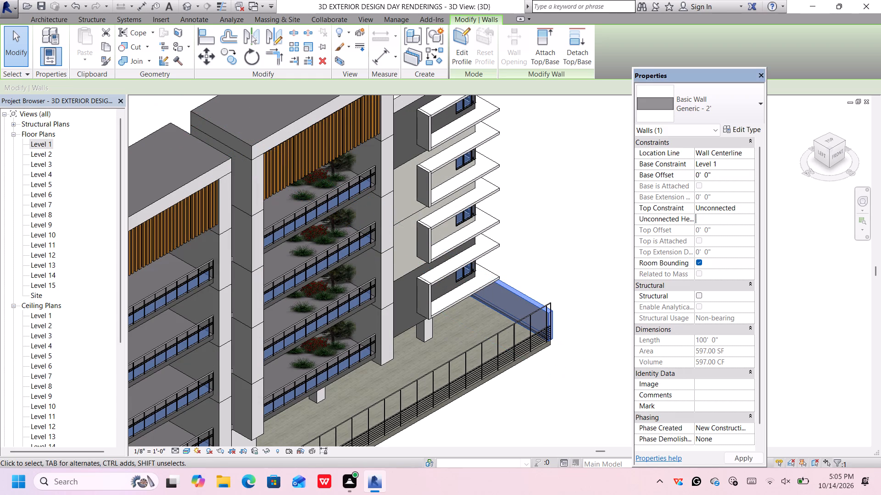
type("8'")
key("Return")
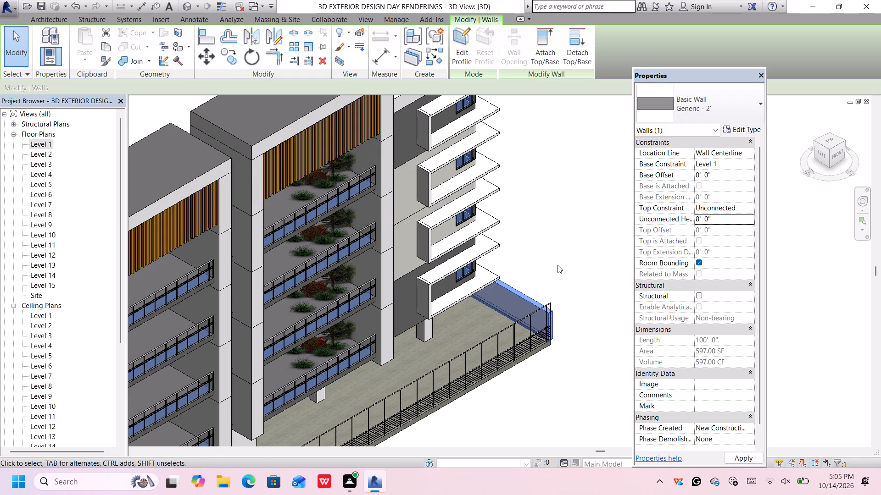
Change the 100' wall along the slab's east edge to the Generic - 8" gray type.
scroll(563, 261, "down", 8)
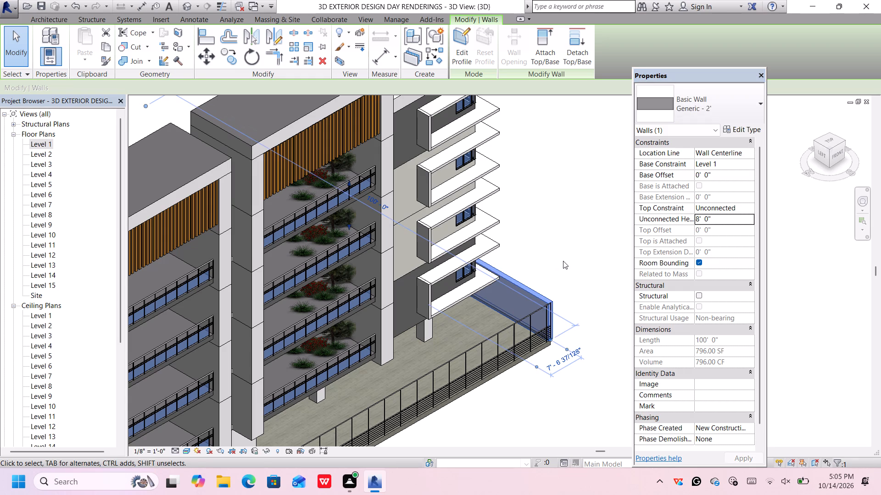
scroll(563, 260, "down", 7)
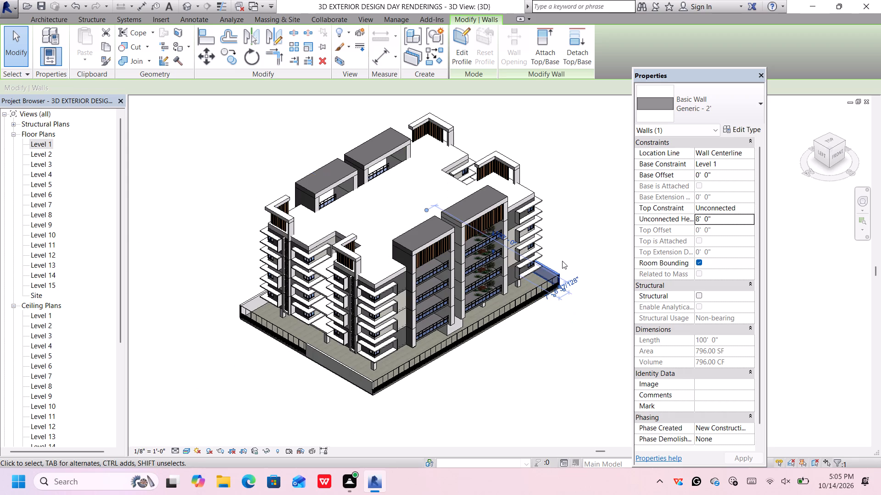
scroll(553, 280, "up", 5)
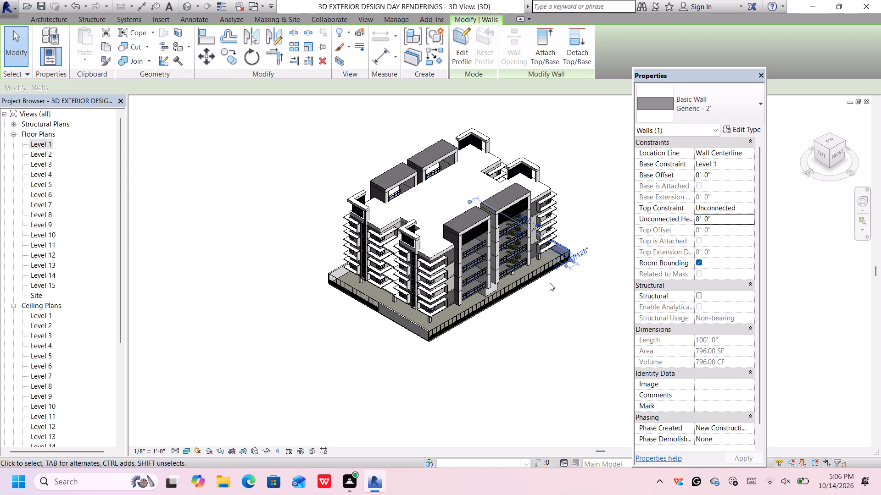
scroll(550, 282, "up", 5)
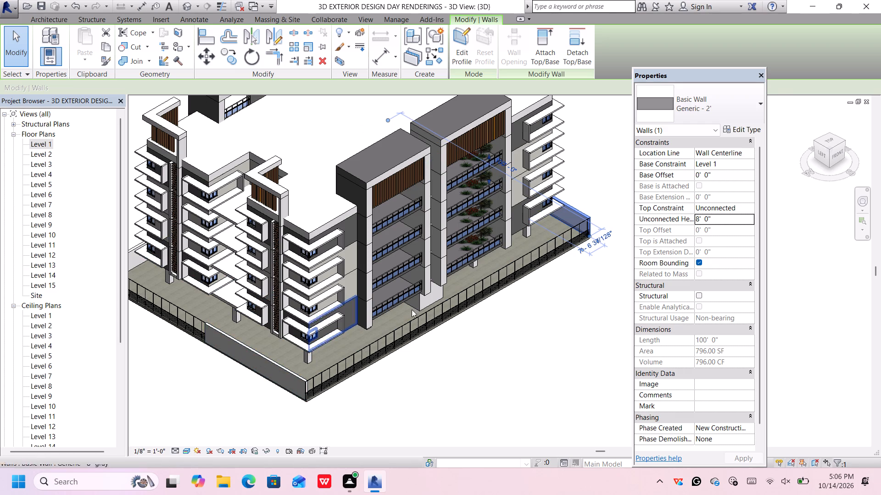
left_click(743, 104)
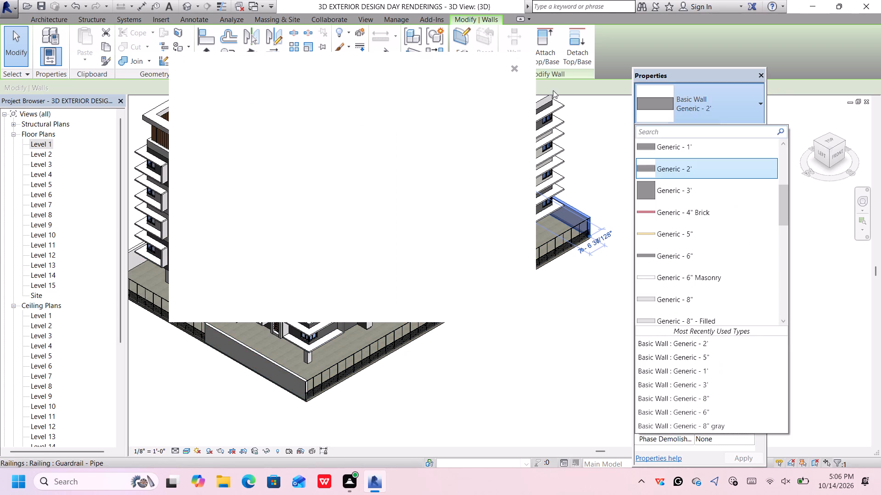
left_click(512, 66)
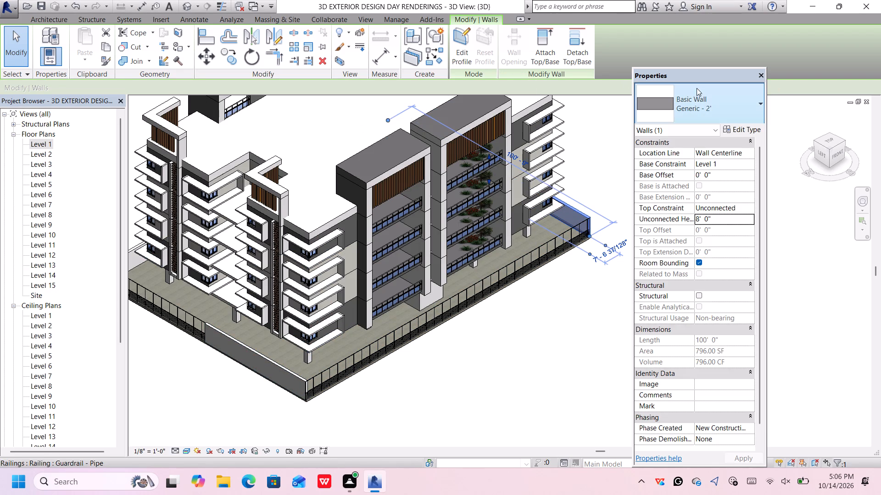
left_click(704, 99)
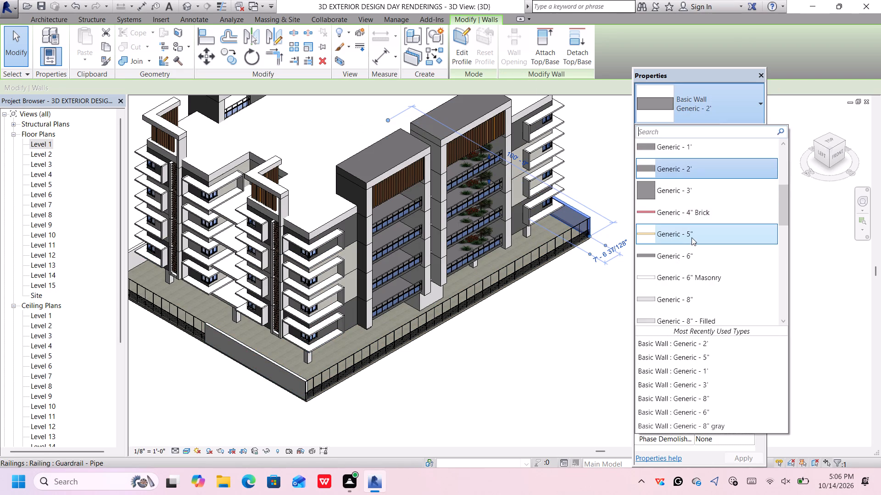
scroll(691, 237, "down", 2)
left_click(684, 287)
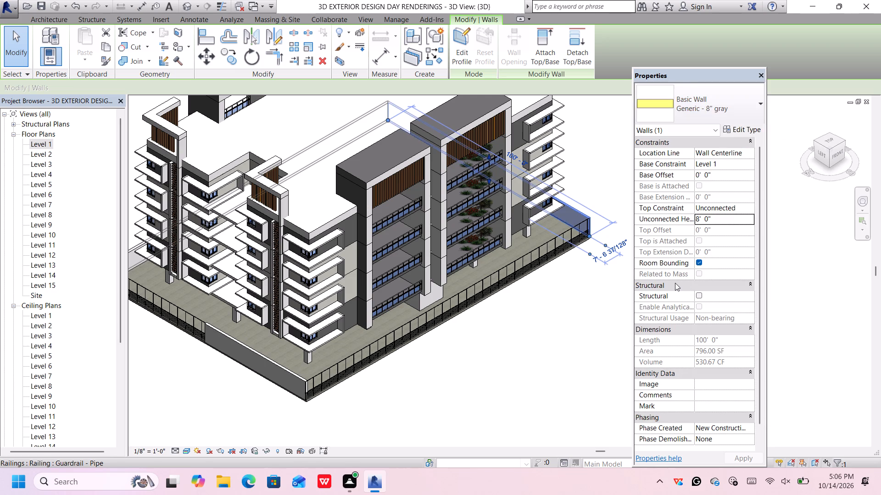
left_click(462, 367)
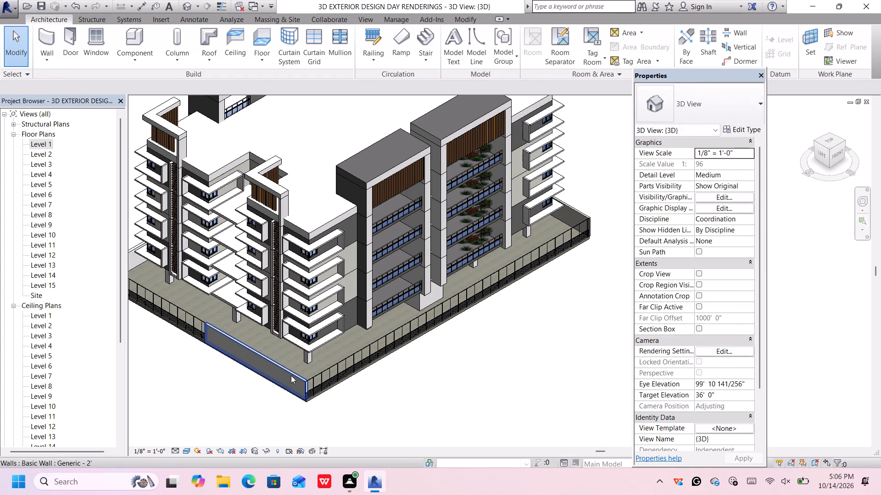
Change the 50' Generic - 2' wall along the slab's west edge to the Generic - 8" gray type.
left_click(291, 375)
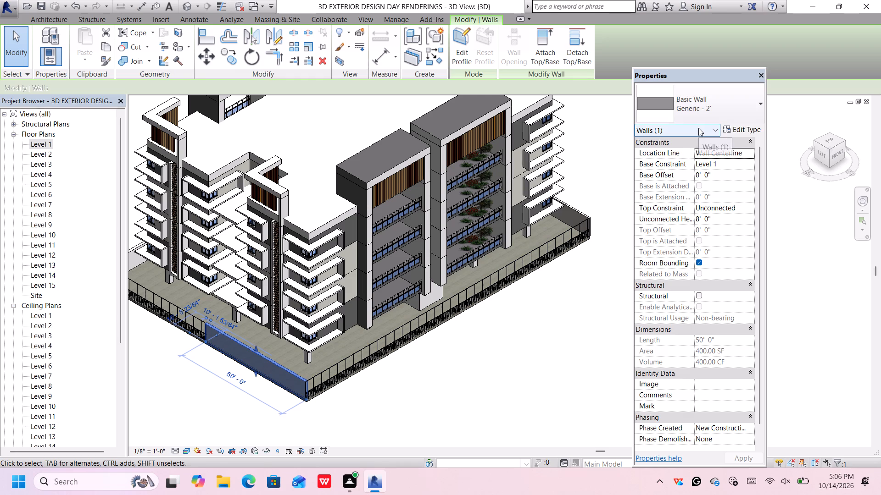
left_click(716, 114)
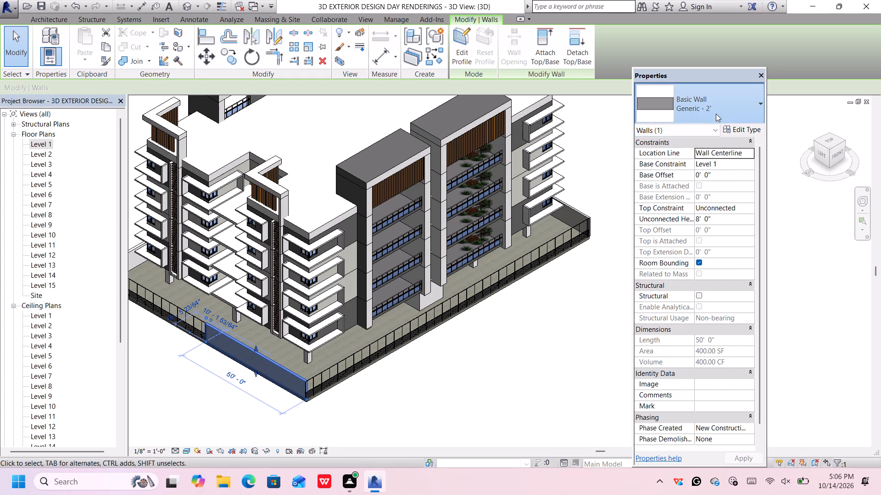
scroll(704, 302, "down", 2)
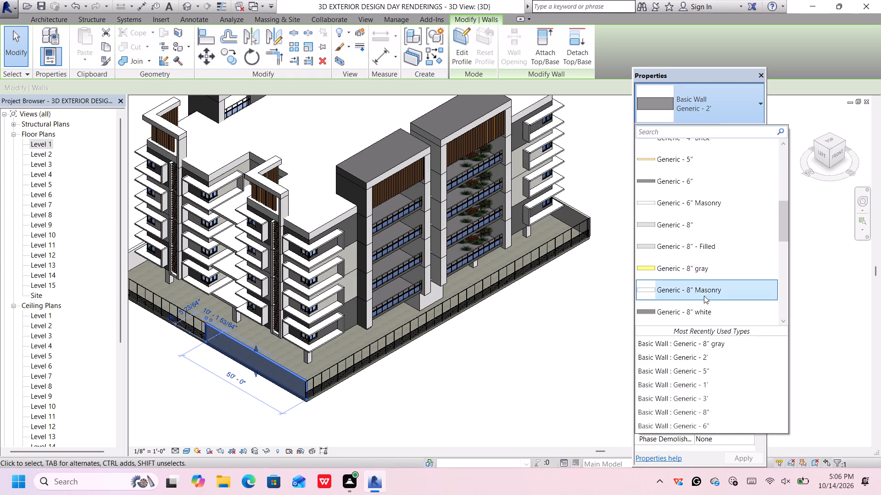
left_click(713, 269)
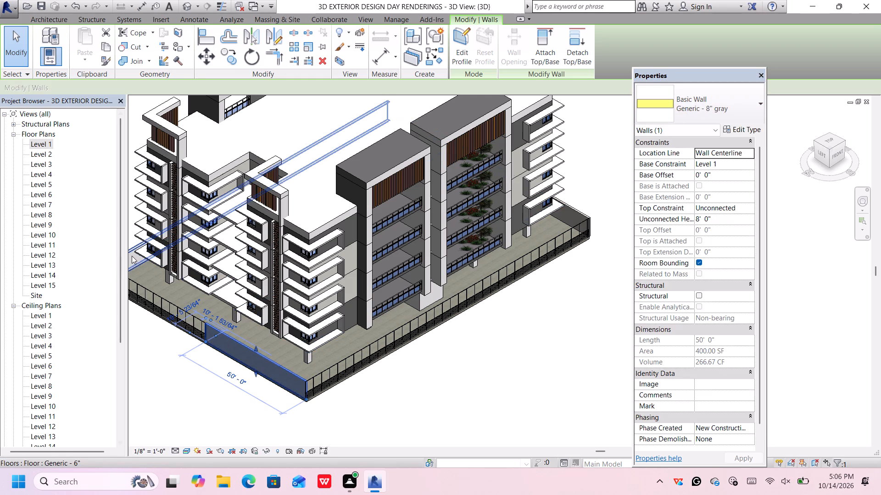
Change the long Generic - 2' wall along the slab's north edge to the Generic - 8" gray type.
left_click(132, 255)
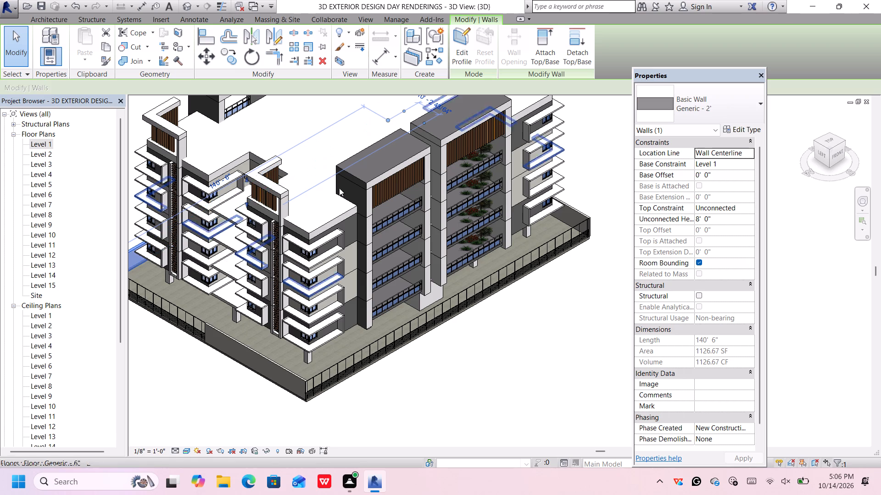
left_click(684, 107)
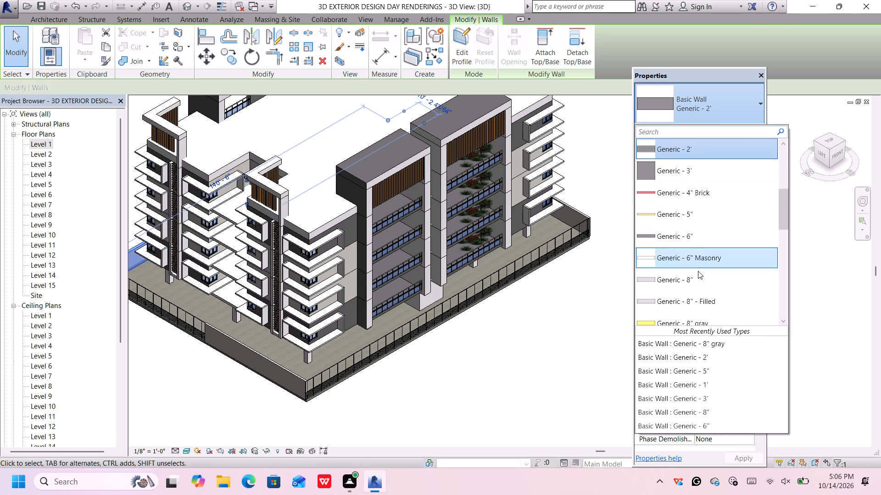
scroll(697, 301, "down", 1)
left_click(697, 300)
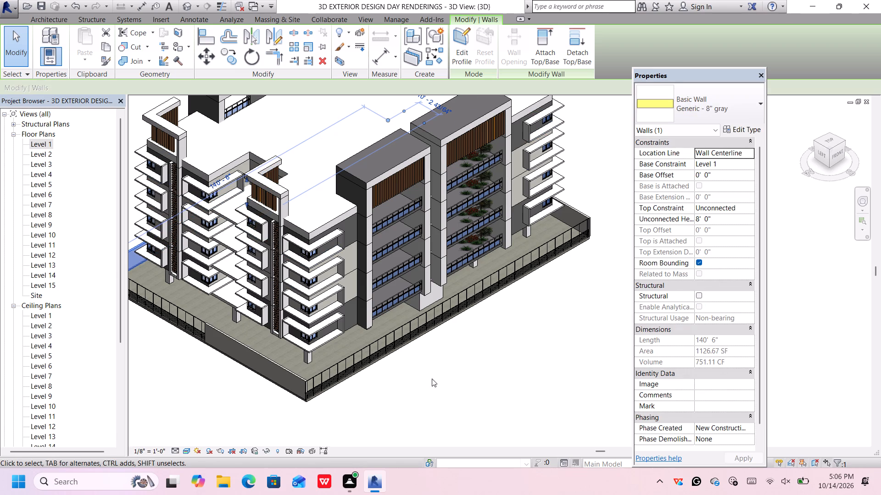
Examine the perimeter walls, railings and building facades in 3D from the south-west at a lower viewing angle.
scroll(512, 345, "down", 3)
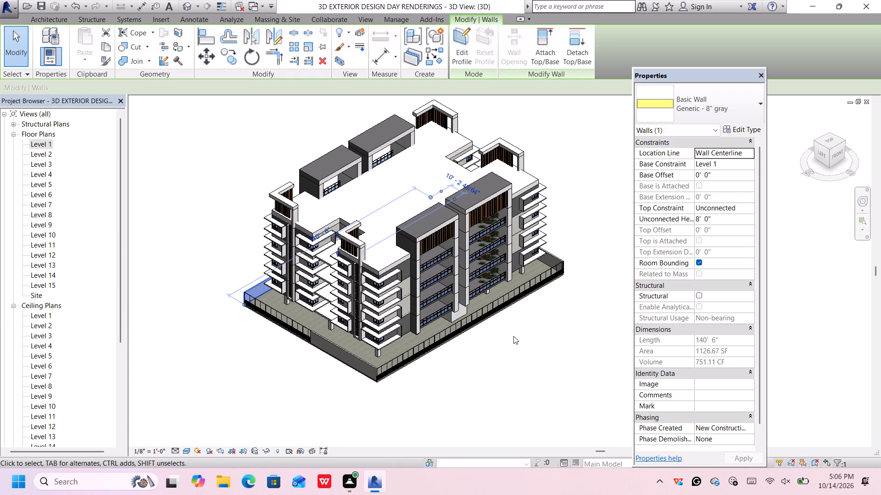
scroll(764, 212, "up", 1)
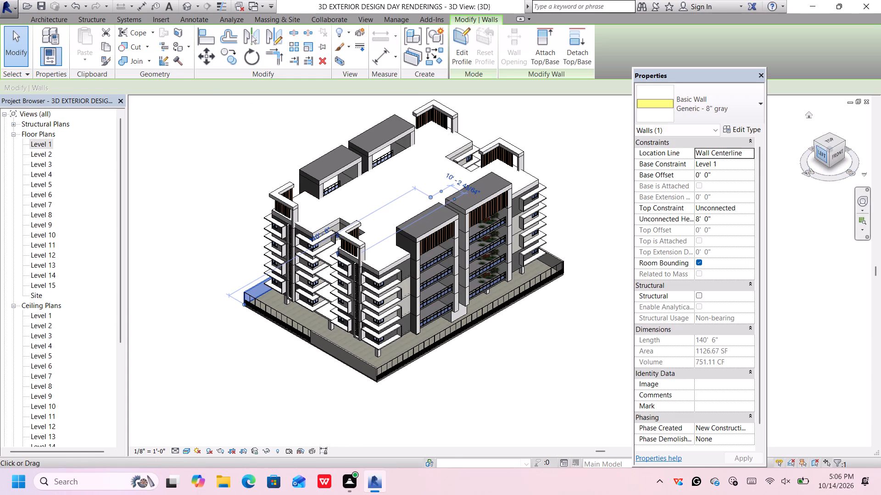
middle_click(534, 346)
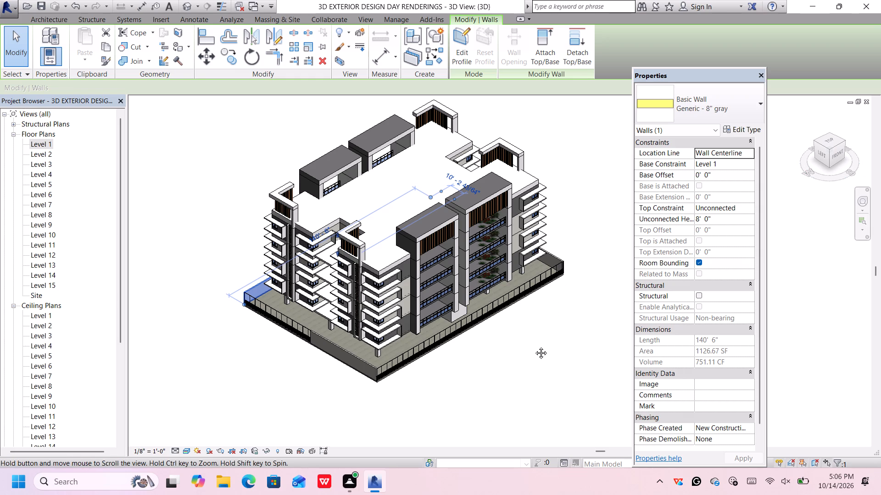
middle_click_drag(534, 346, 526, 327, "shift")
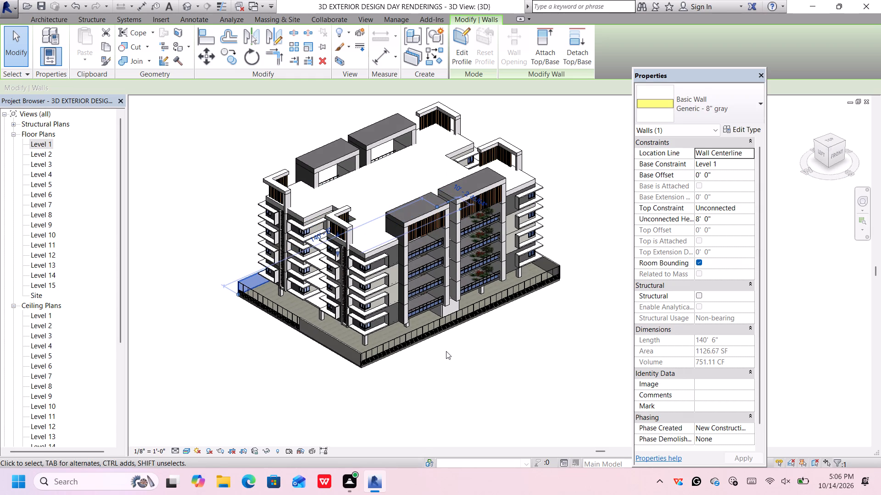
left_click(329, 395)
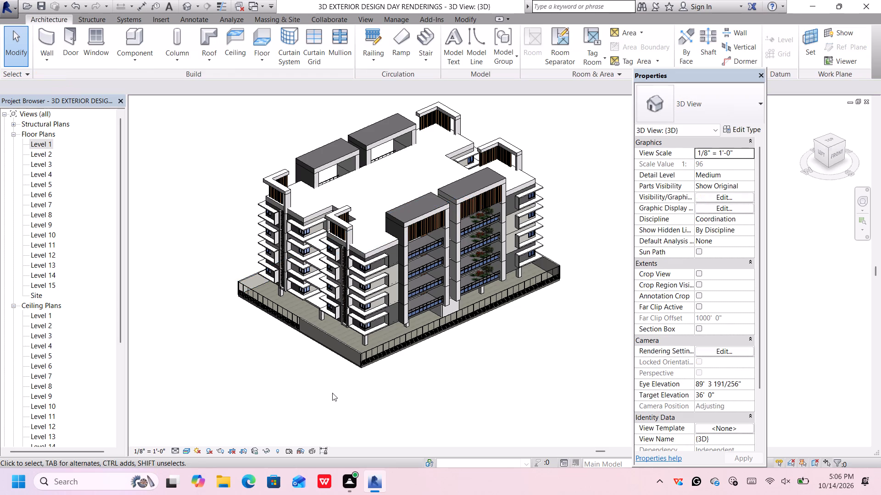
middle_click_drag(400, 386, 395, 357, "shift")
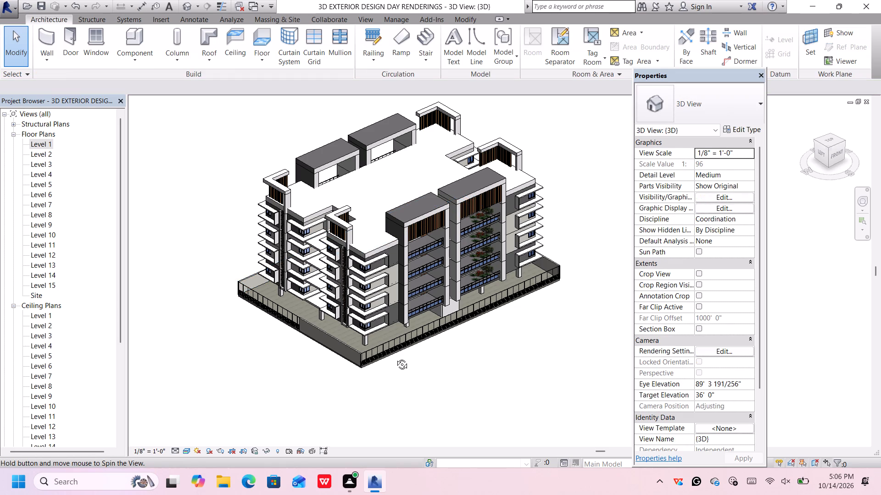
middle_click_drag(395, 357, 396, 321, "shift")
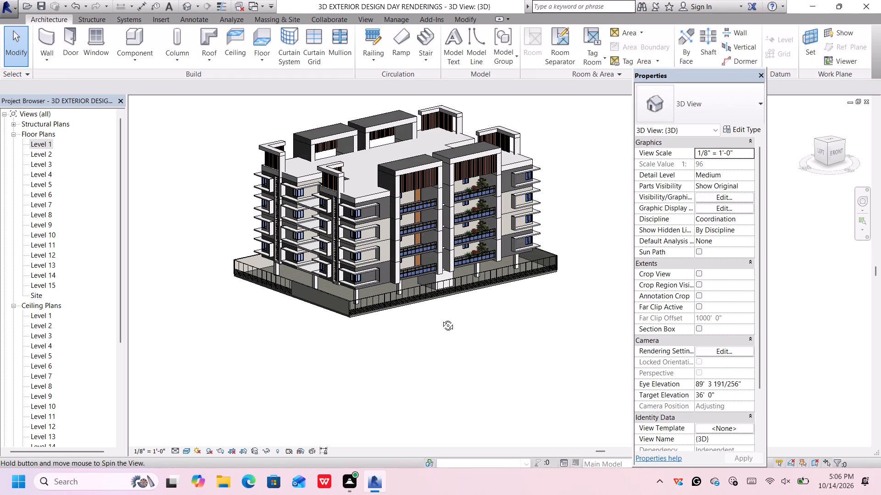
scroll(464, 304, "up", 4)
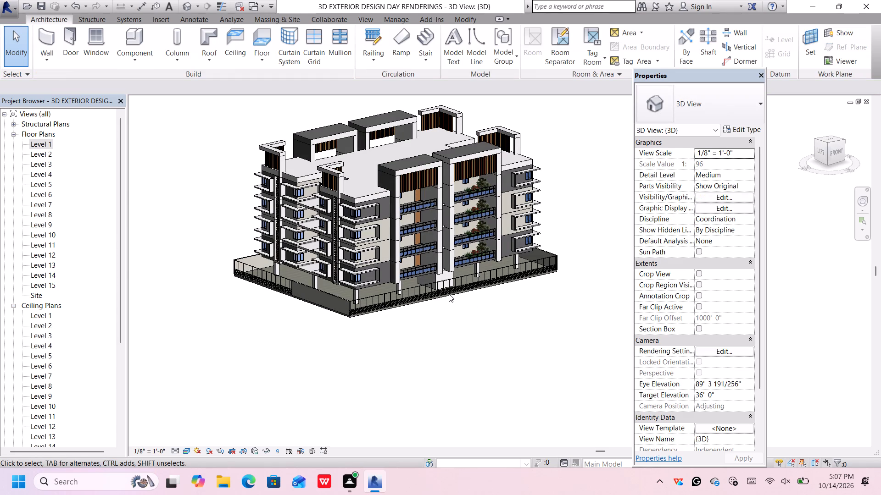
middle_click_drag(454, 297, 506, 368)
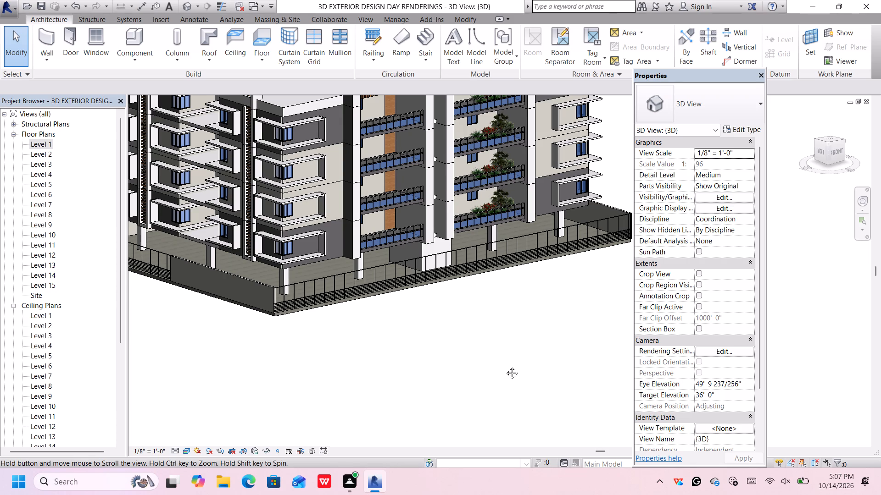
scroll(501, 355, "down", 4)
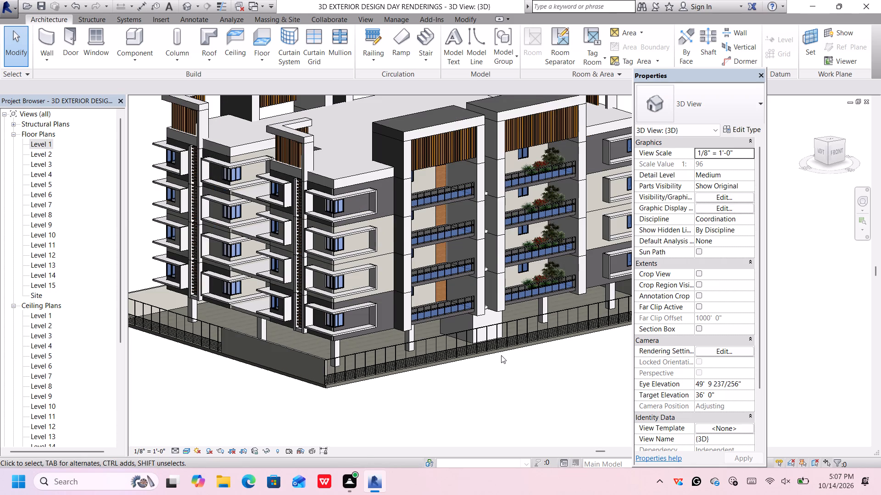
scroll(500, 370, "up", 1)
middle_click_drag(500, 370, 529, 412)
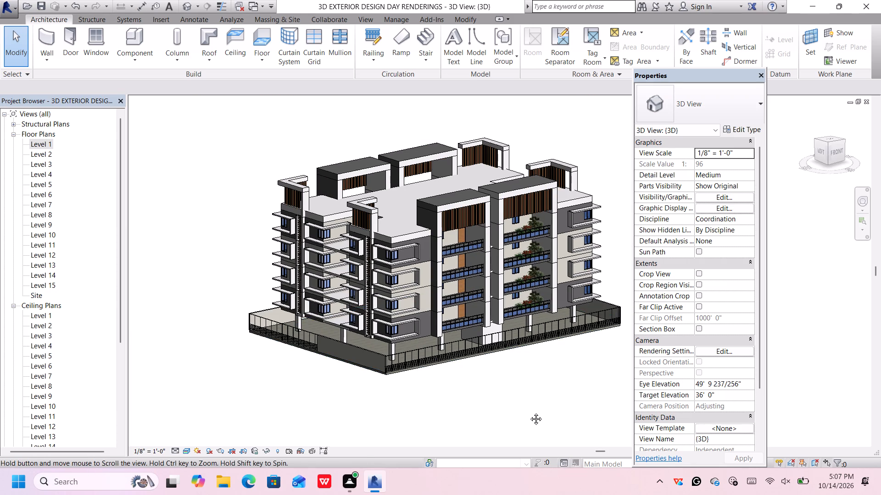
middle_click_drag(529, 412, 529, 413)
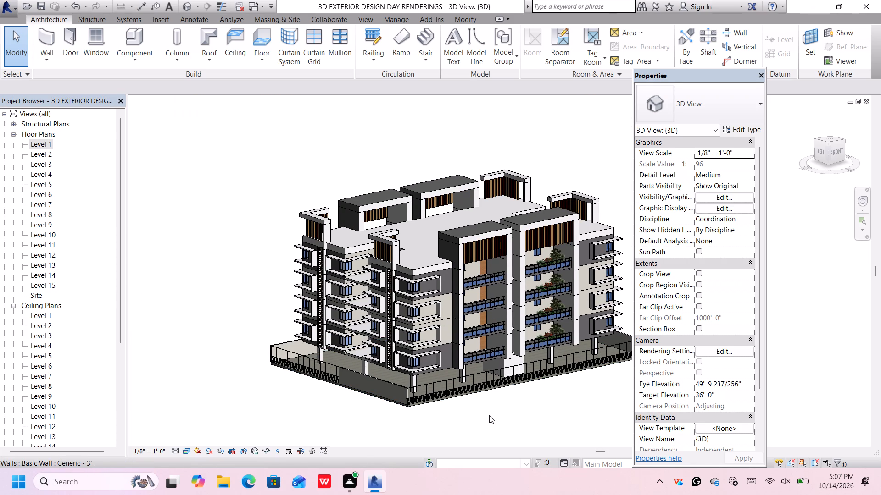
scroll(489, 412, "up", 4)
scroll(490, 410, "down", 1)
scroll(490, 410, "up", 1)
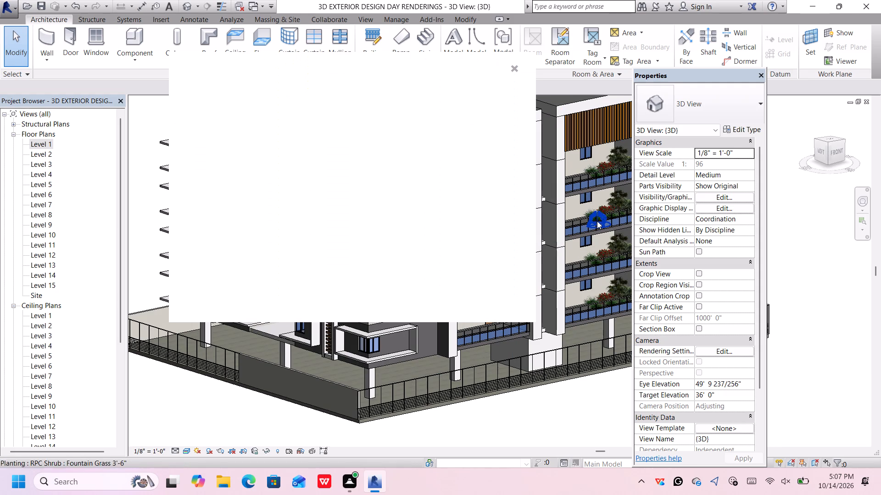
left_click(515, 70)
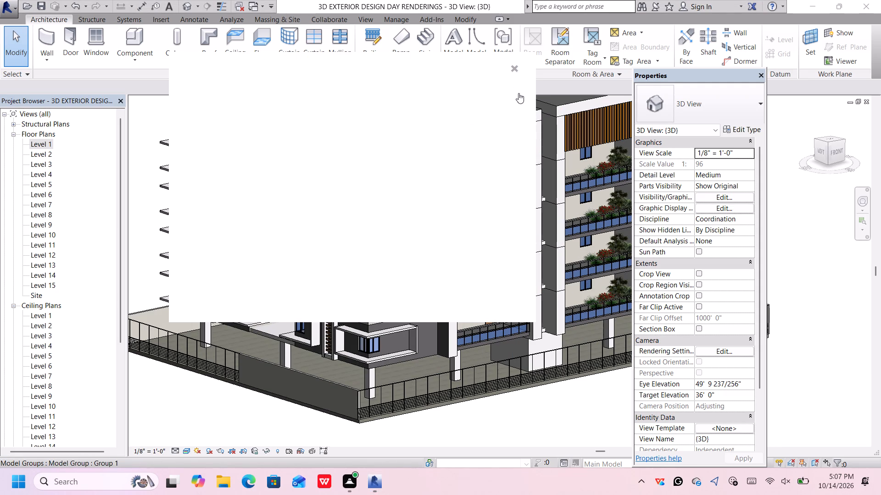
Examine the building's front and west facades, roof frames and perimeter walls in 3D from the south-west.
scroll(522, 209, "down", 5)
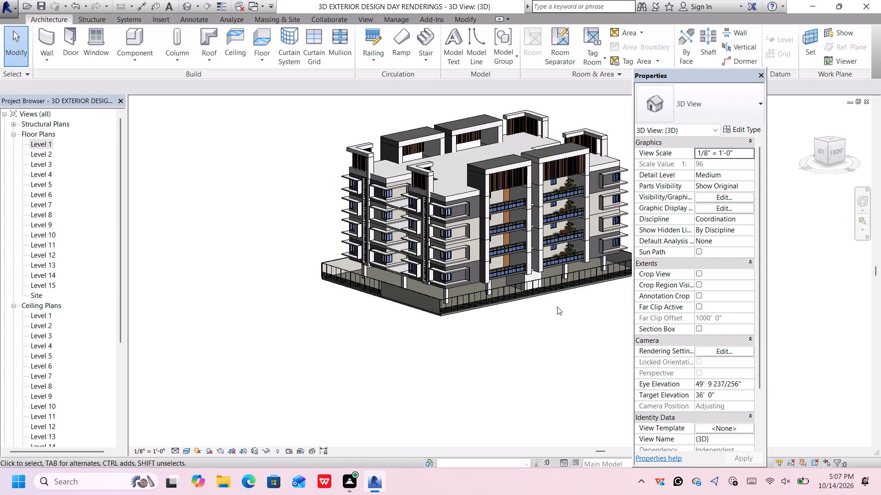
middle_click_drag(557, 305, 535, 303)
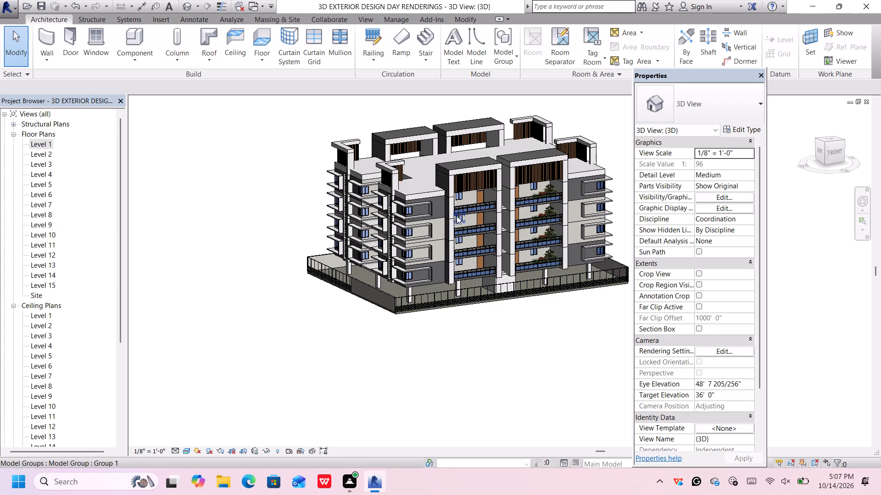
scroll(479, 212, "down", 7)
scroll(476, 254, "up", 1)
scroll(484, 313, "up", 10)
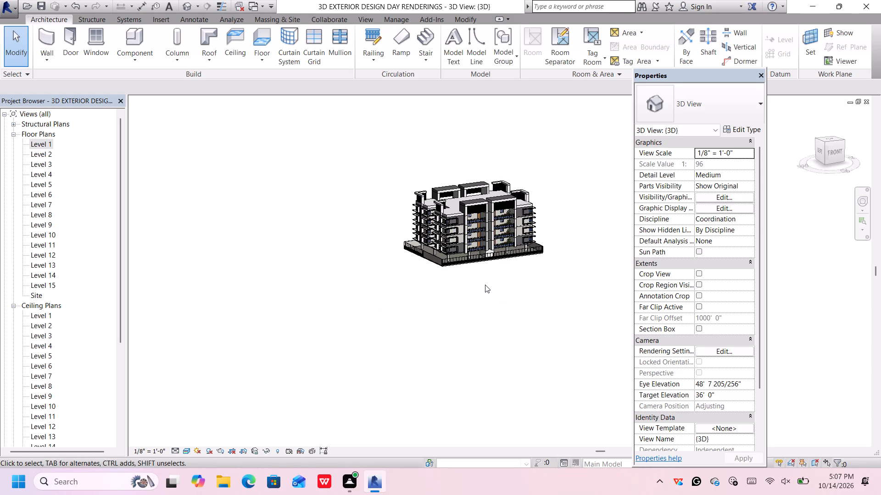
scroll(485, 285, "down", 6)
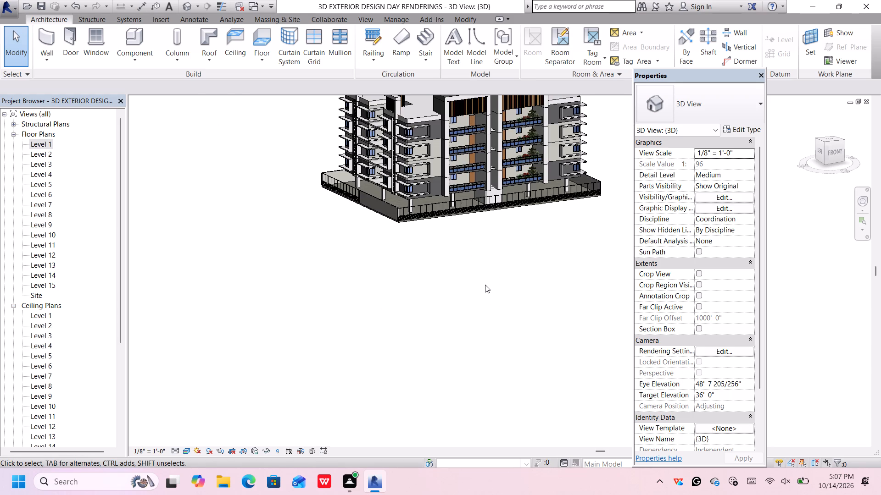
middle_click(505, 232)
middle_click_drag(505, 232, 507, 246)
middle_click_drag(507, 247, 509, 260)
middle_click_drag(508, 243, 509, 294)
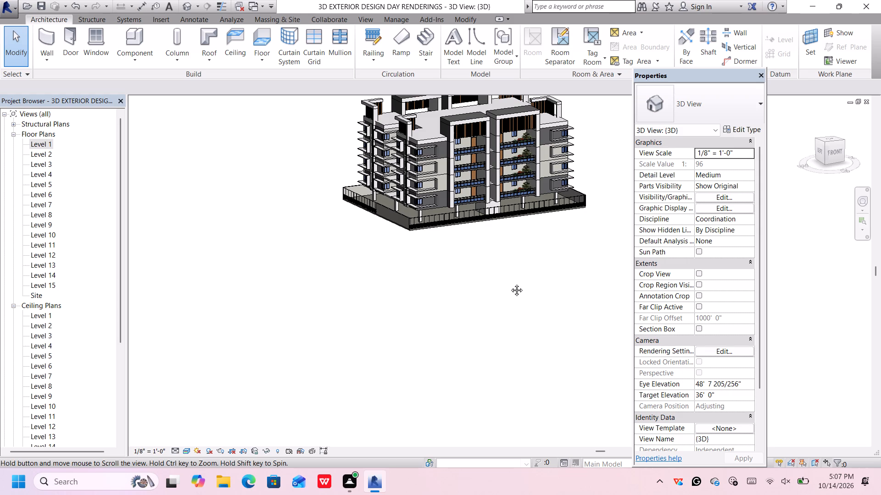
scroll(519, 245, "down", 3)
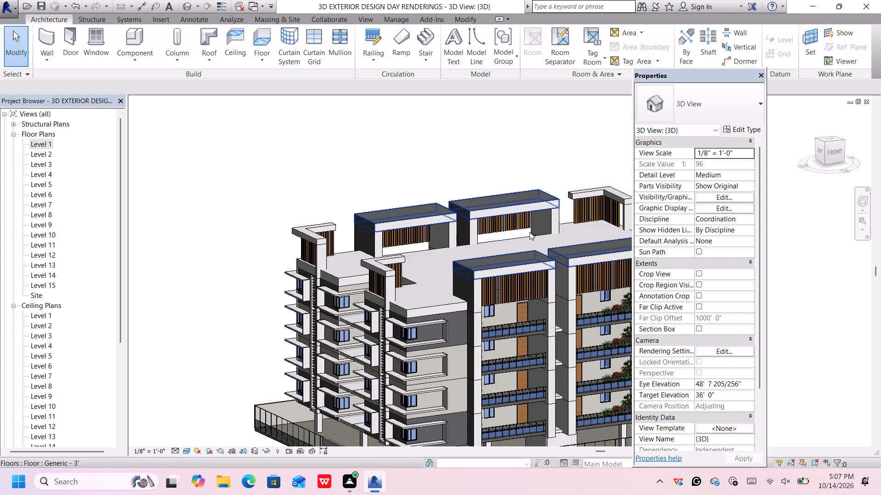
scroll(575, 393, "up", 3)
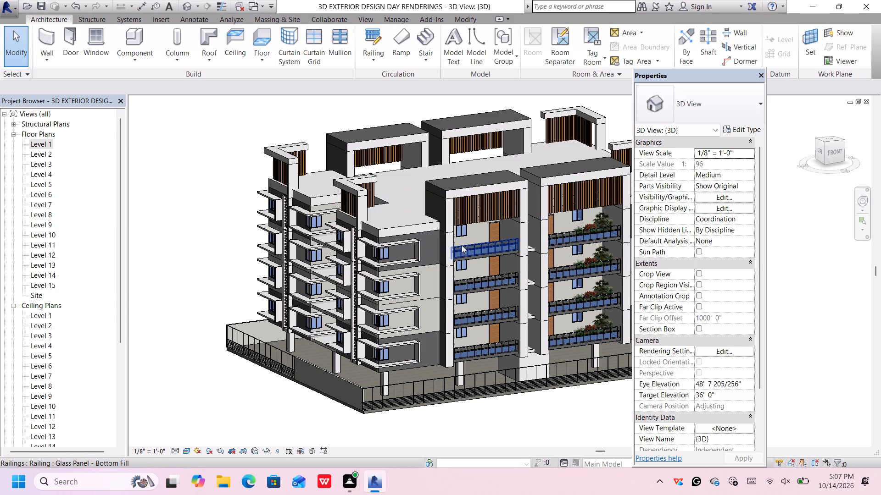
Nudge the Level 6 Tropical Windmill Palm on the front balcony four increments away from the corner column, toward the door.
scroll(455, 242, "up", 1)
scroll(455, 242, "down", 1)
scroll(455, 242, "up", 1)
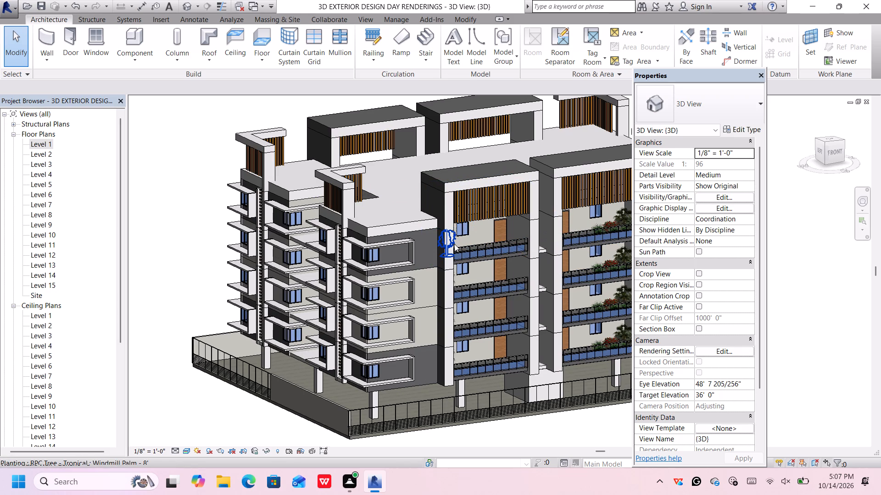
left_click(454, 244)
key("Right")
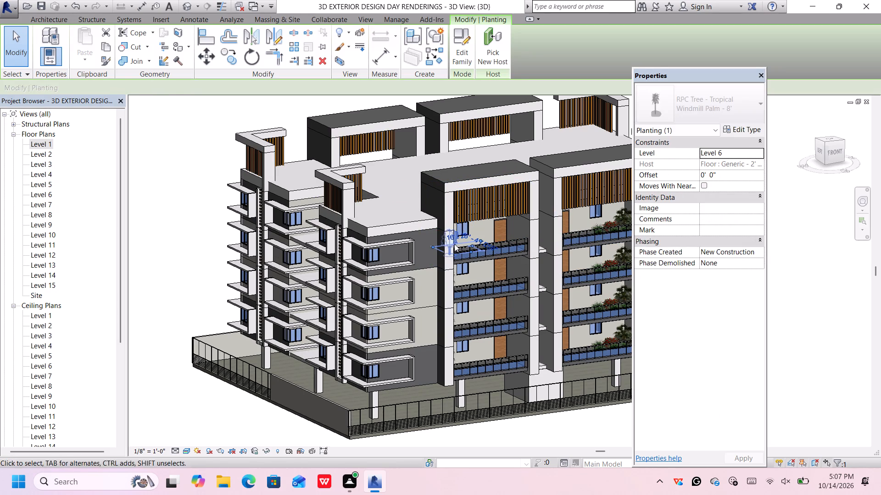
key("Right")
key("Right")
key("Right")
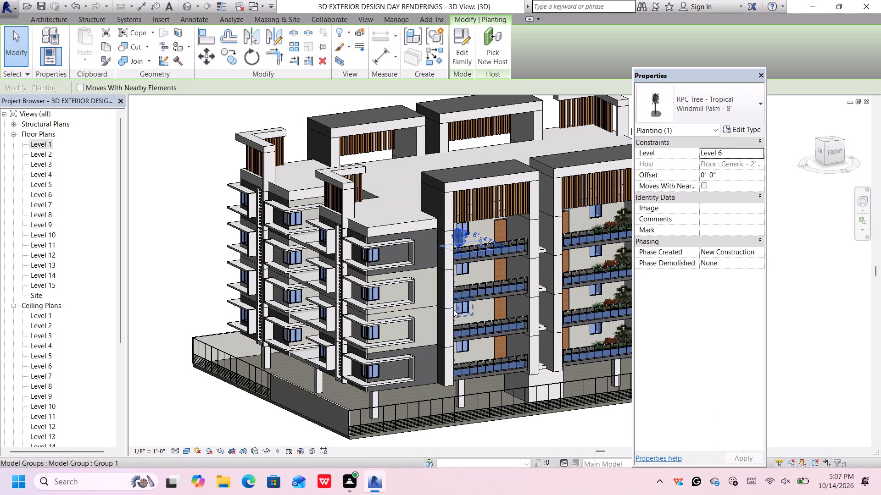
Nudge the Level 2 Tropical Windmill Palm on the front balcony four increments toward the door and deselect it.
left_click(455, 360)
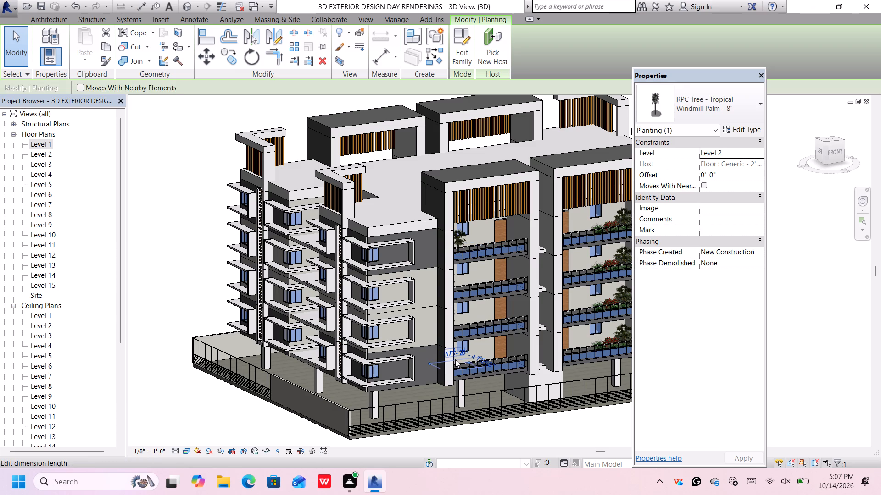
key("Right")
key("Right")
key("Right")
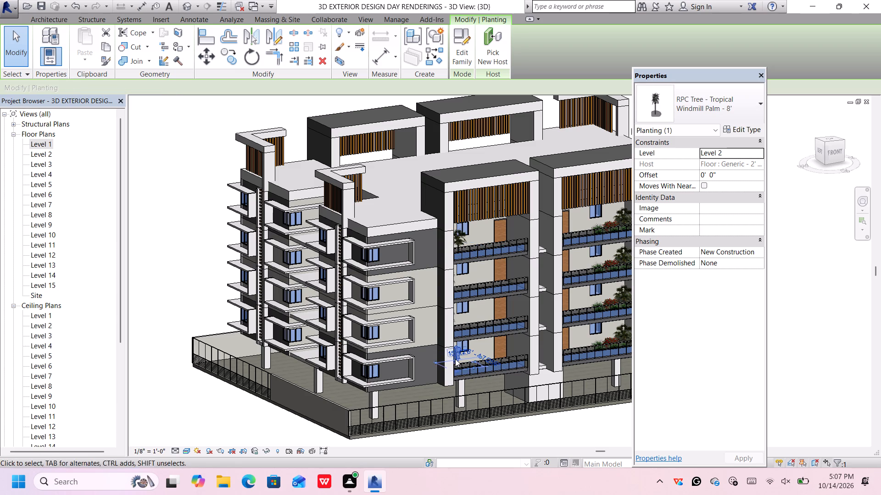
key("Right")
left_click(569, 425)
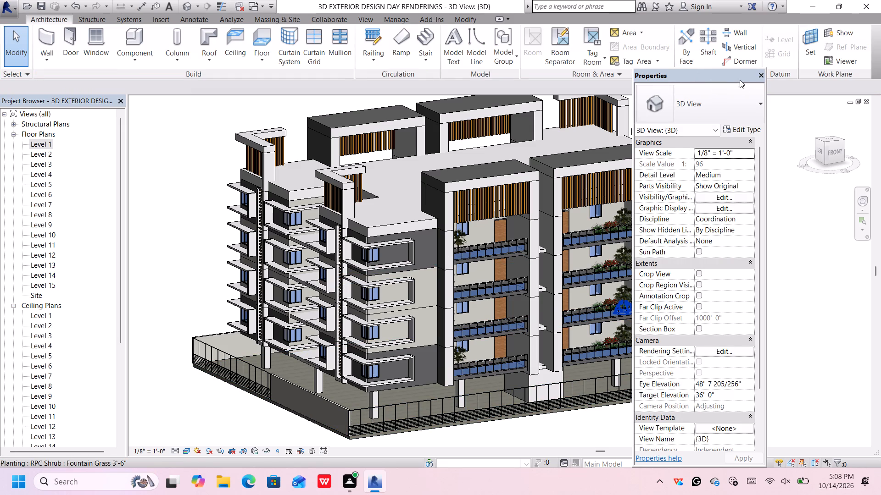
Close the Properties palette to clear the 3D view.
left_click(760, 73)
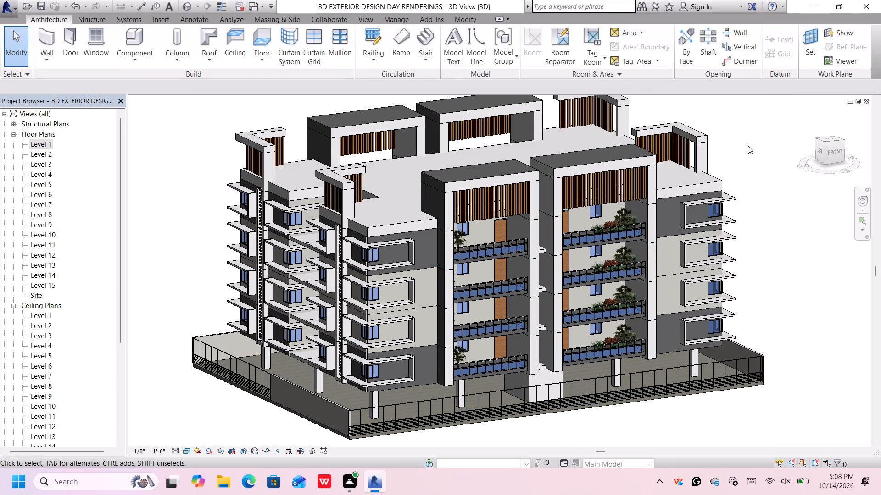
Examine the whole building in 3D from the south-west at a lower viewing angle, dismissing the blank notification card.
scroll(751, 168, "down", 1)
scroll(751, 161, "up", 1)
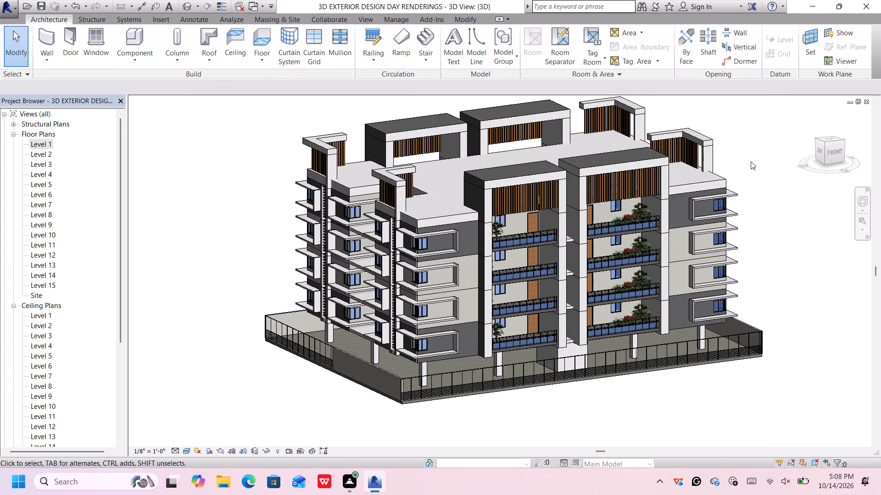
scroll(751, 161, "up", 1)
middle_click_drag(747, 150, 743, 173)
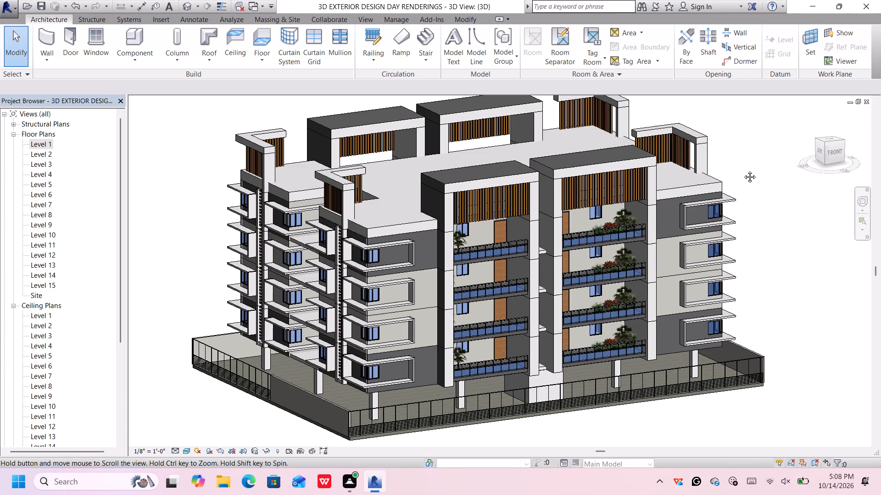
scroll(743, 167, "down", 2)
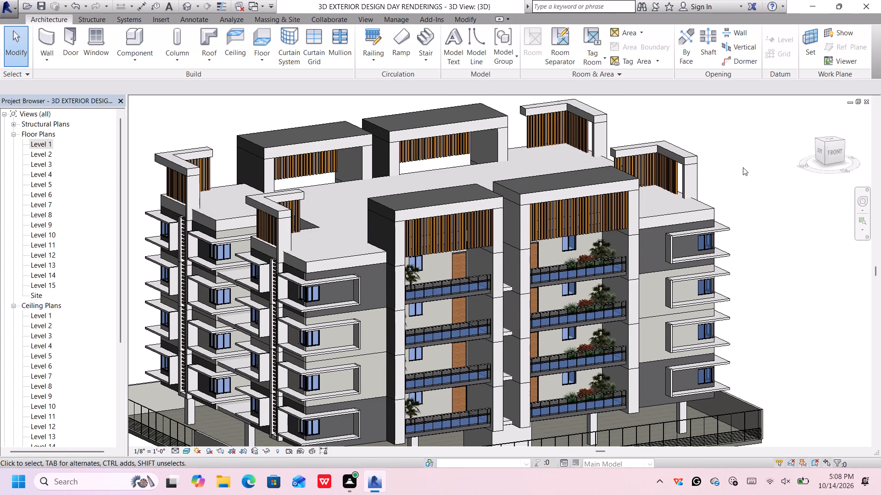
scroll(744, 167, "up", 1)
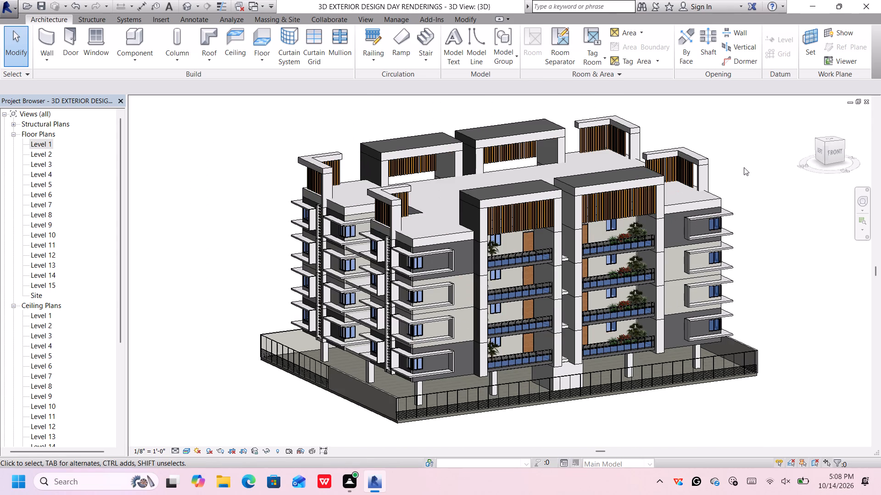
scroll(744, 167, "up", 1)
scroll(744, 167, "down", 1)
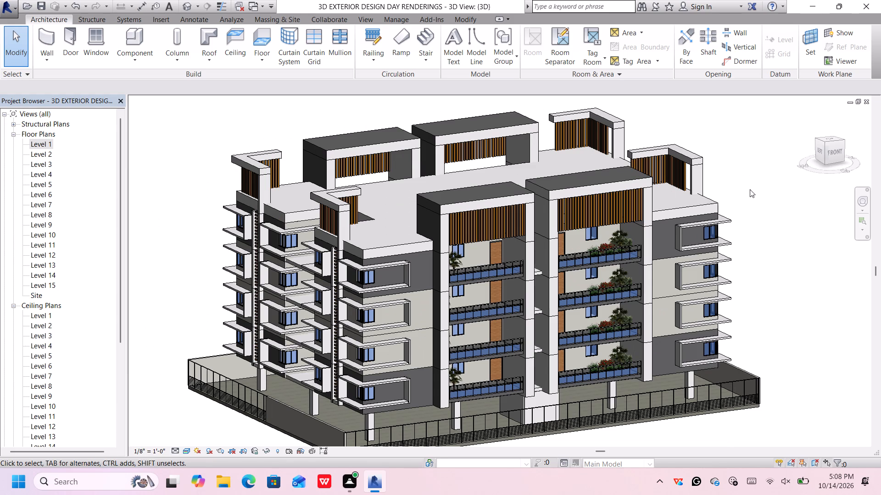
middle_click_drag(760, 227, 760, 210)
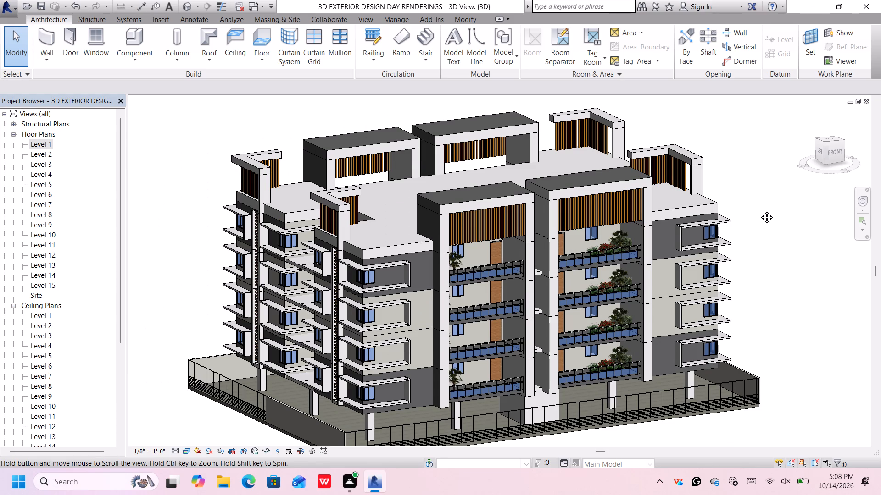
middle_click_drag(760, 210, 759, 184)
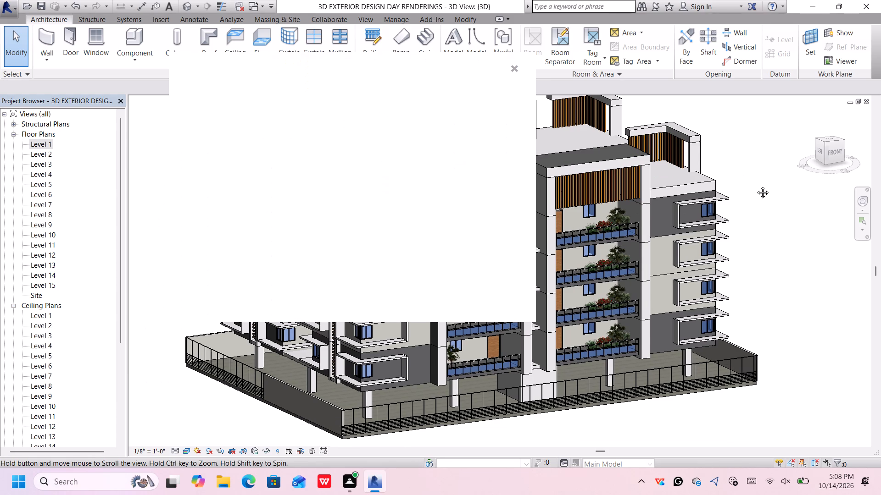
left_click(514, 70)
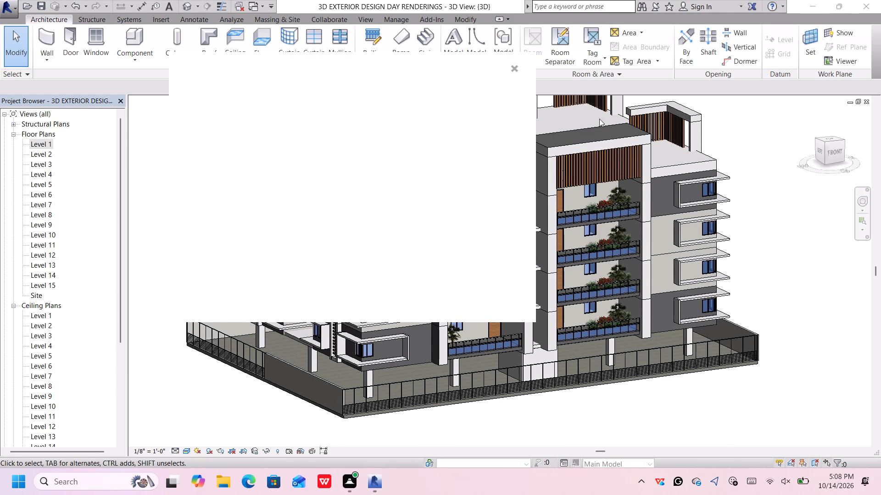
middle_click_drag(724, 125, 725, 158)
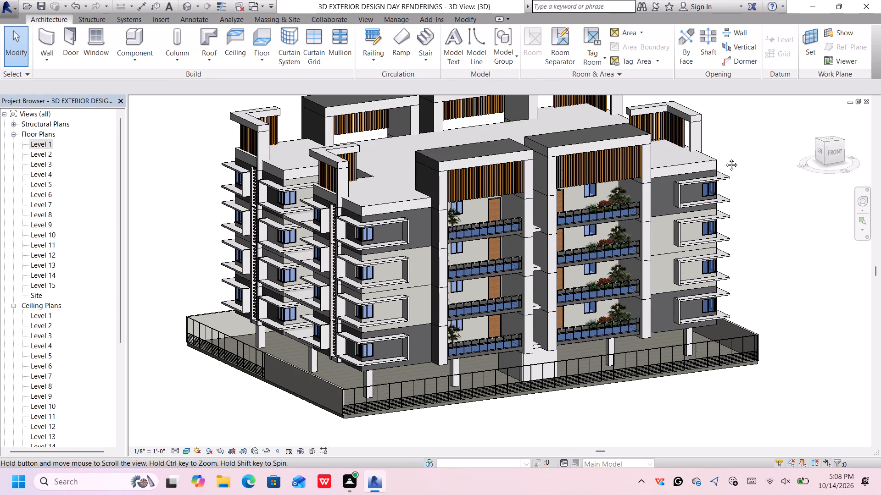
middle_click_drag(725, 158, 725, 158)
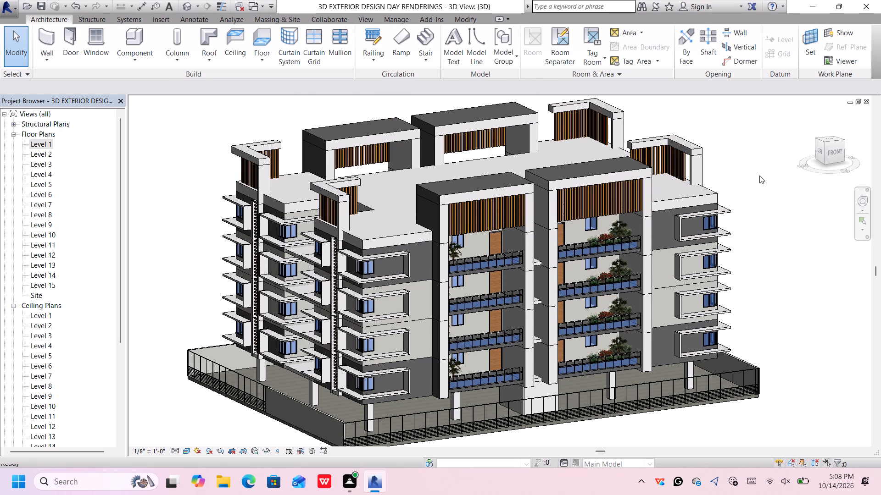
middle_click_drag(758, 199, 754, 187)
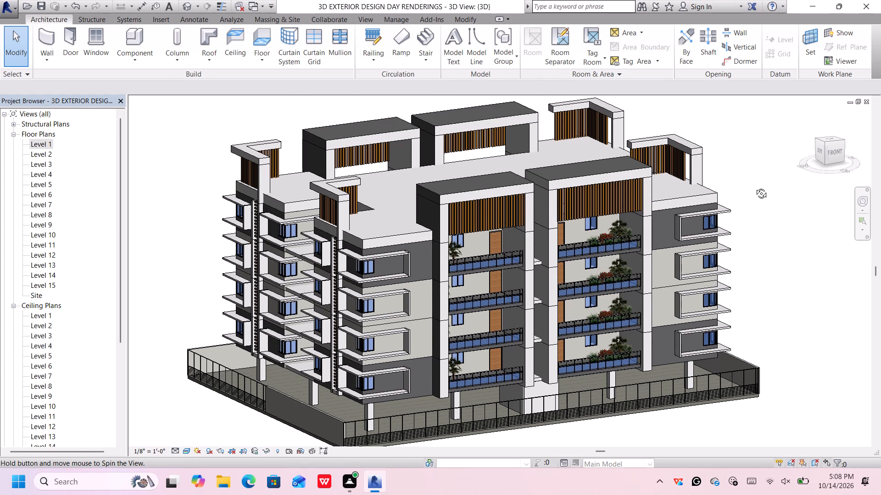
middle_click_drag(754, 187, 753, 180)
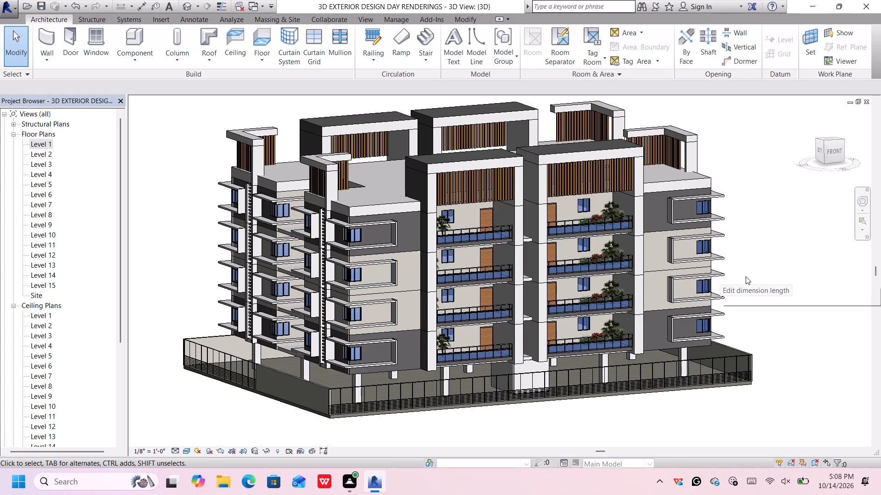
middle_click_drag(750, 254, 751, 258)
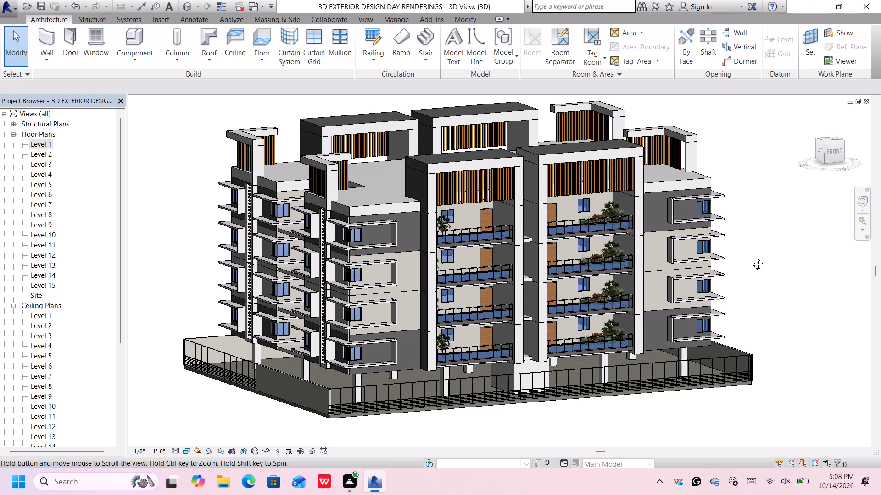
middle_click_drag(751, 258, 774, 318)
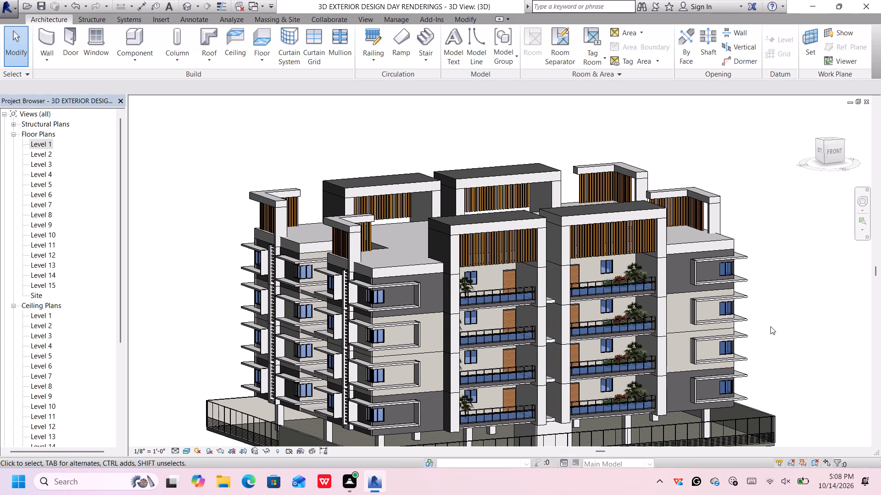
middle_click_drag(770, 326, 765, 291)
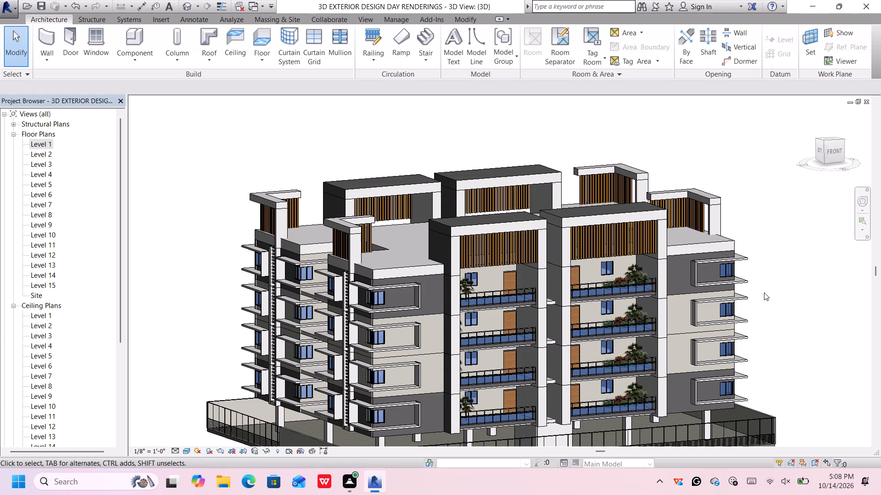
scroll(766, 287, "up", 1)
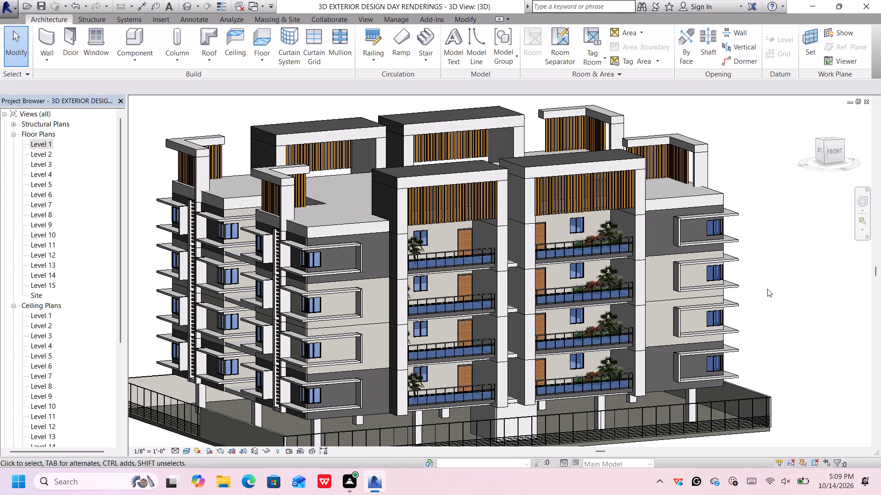
Print the current 3D view with Microsoft Print to PDF, accepting raster printing.
key("ctrl+p")
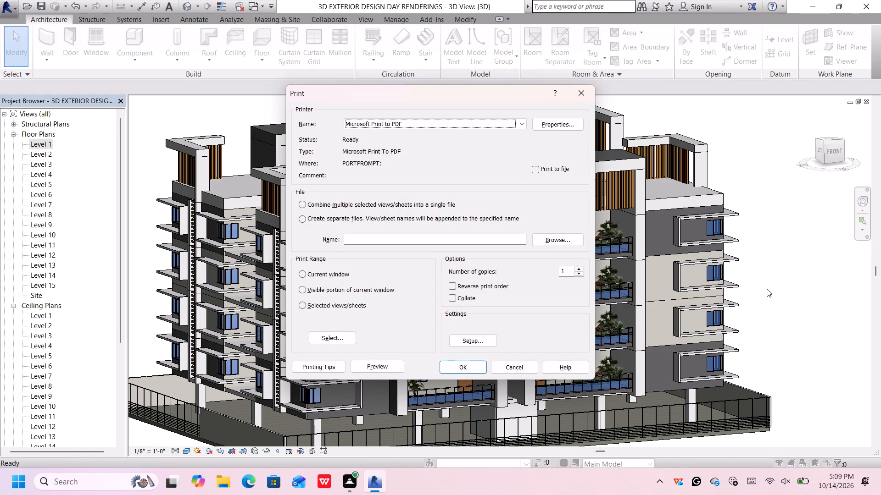
left_click(464, 368)
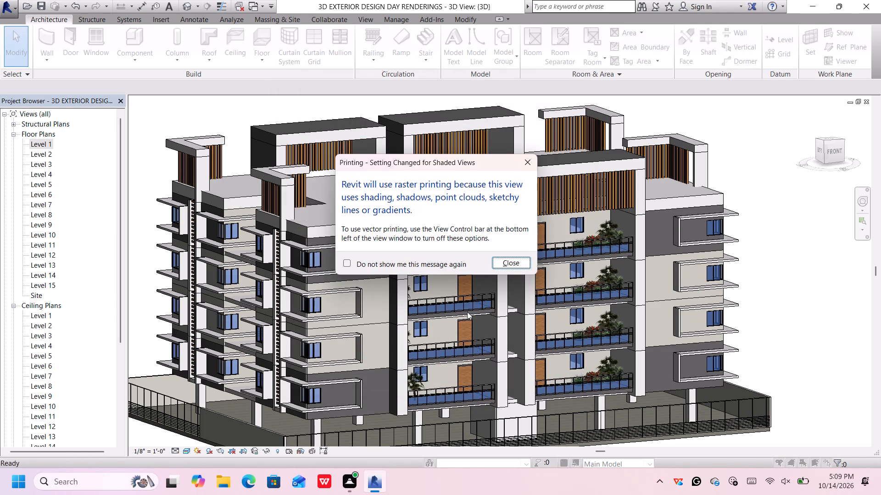
left_click(505, 264)
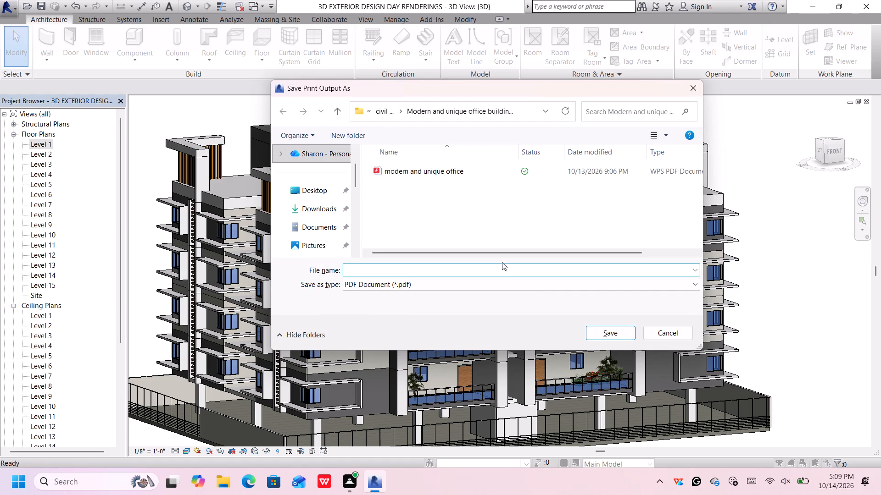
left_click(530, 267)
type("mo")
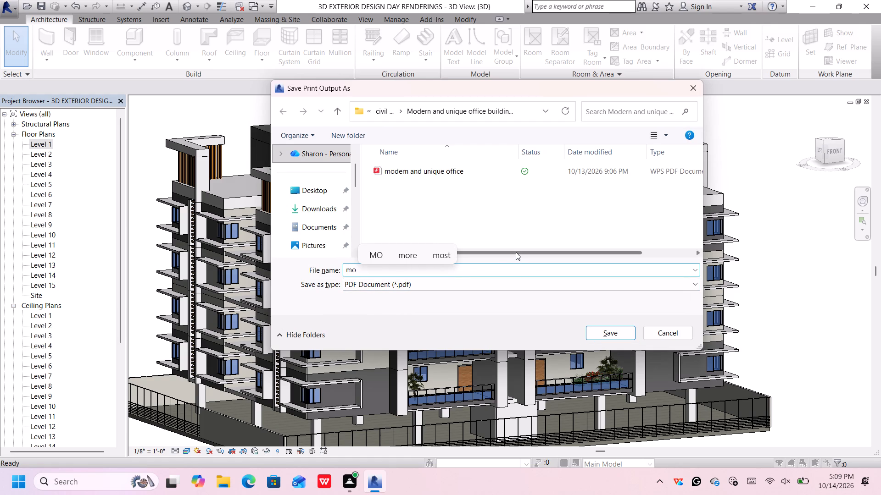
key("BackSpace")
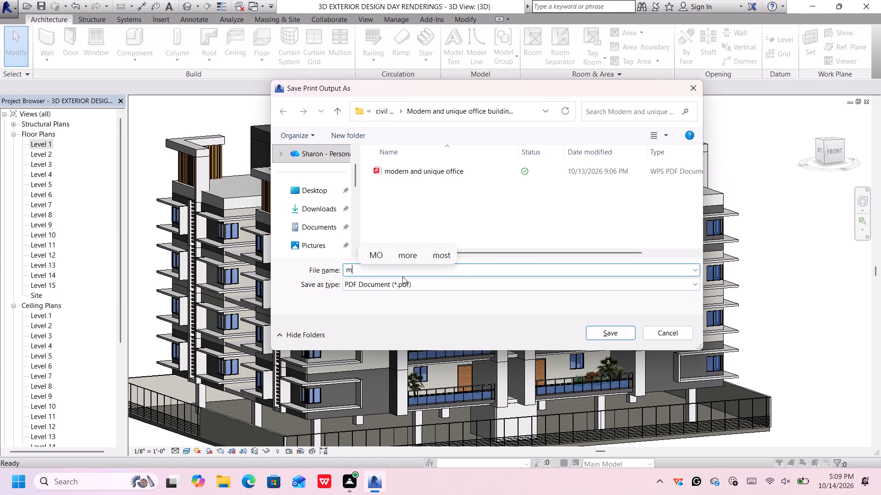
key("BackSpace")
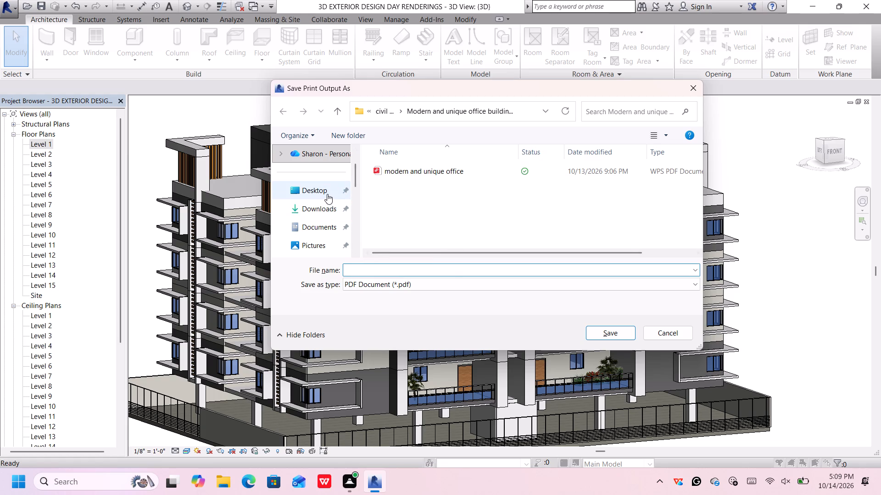
Choose the project's 3D EXTERIOR DESIGN DAY folder, under Desktop, synbiosis solutions, civil dwg 2, as the PDF location and dismiss the blank notification card.
double_click(327, 194)
scroll(431, 224, "down", 6)
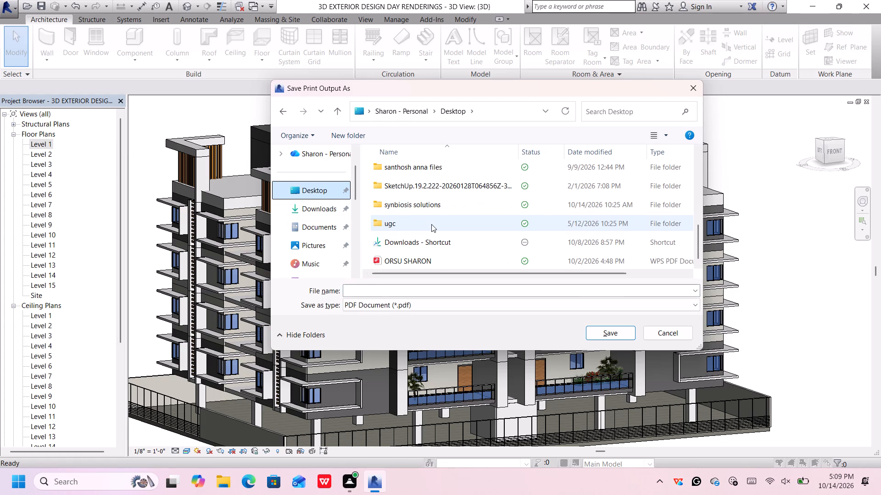
double_click(448, 202)
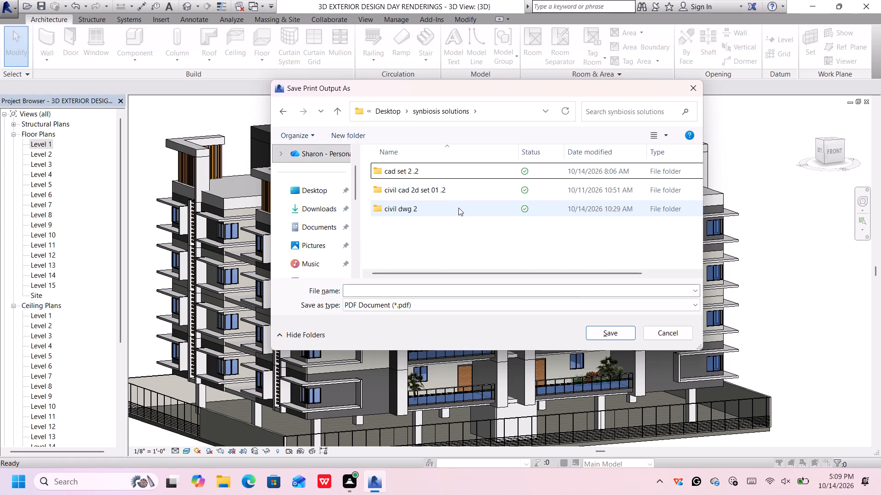
double_click(459, 204)
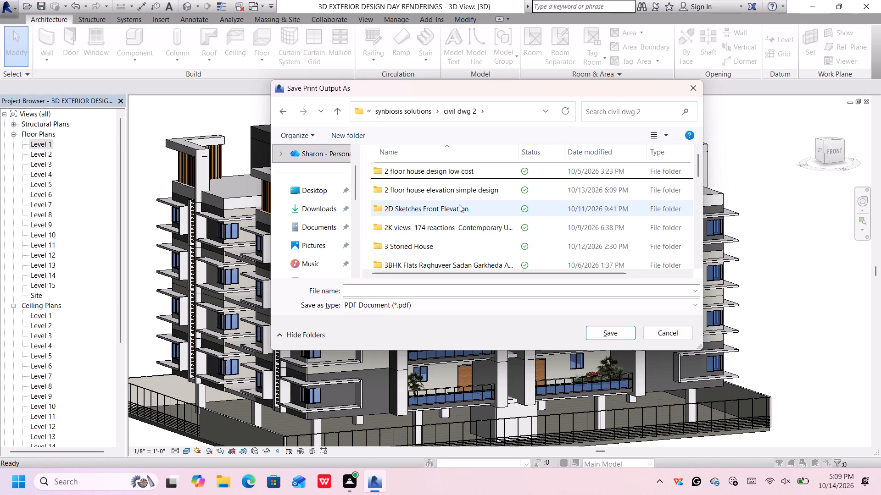
scroll(459, 206, "down", 3)
scroll(459, 206, "up", 3)
scroll(460, 209, "down", 3)
double_click(487, 187)
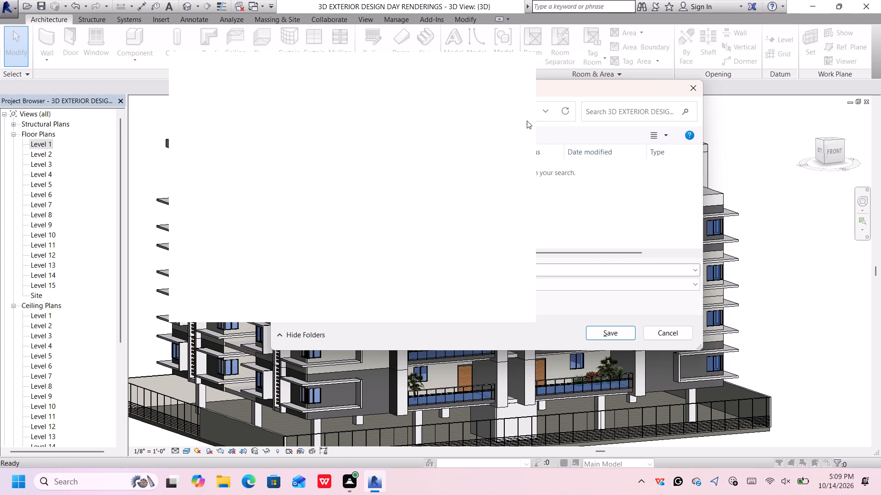
left_click(515, 68)
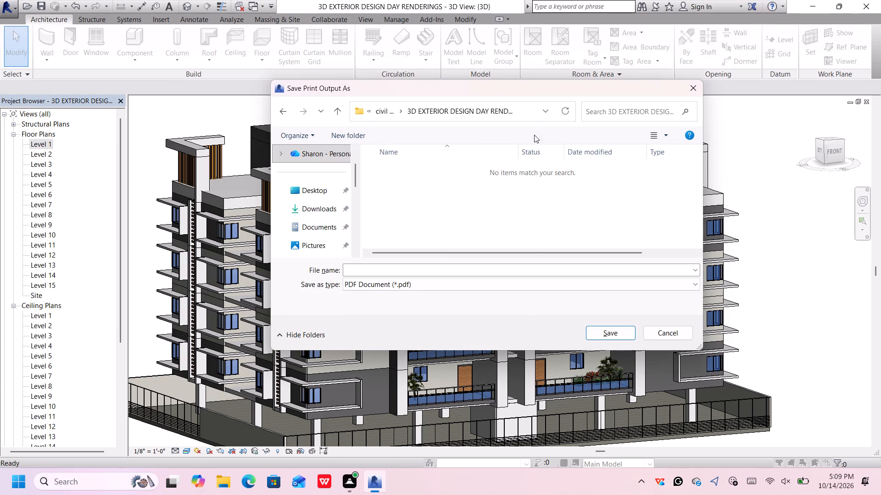
Name the PDF 3D EXTERIOR DESIGN DAY RENDERINGS, without a number or rvt extension, and save it.
left_click(604, 335)
left_click(510, 273)
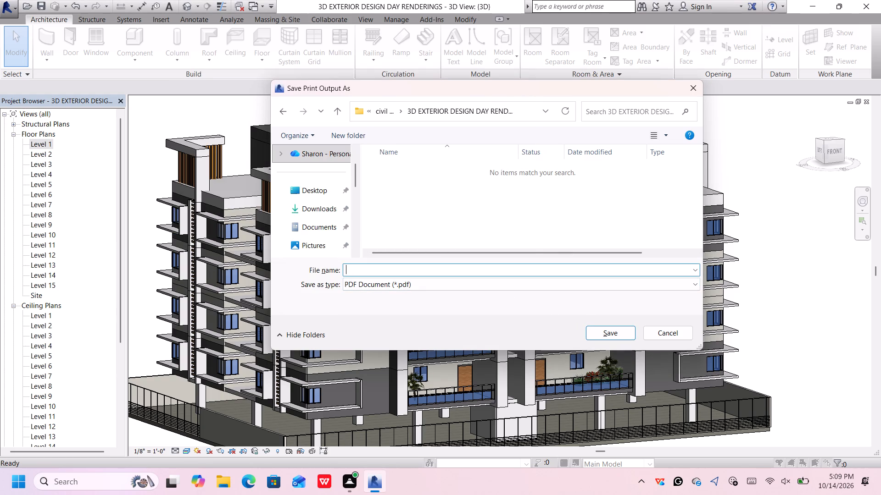
type("3d")
left_click(512, 277)
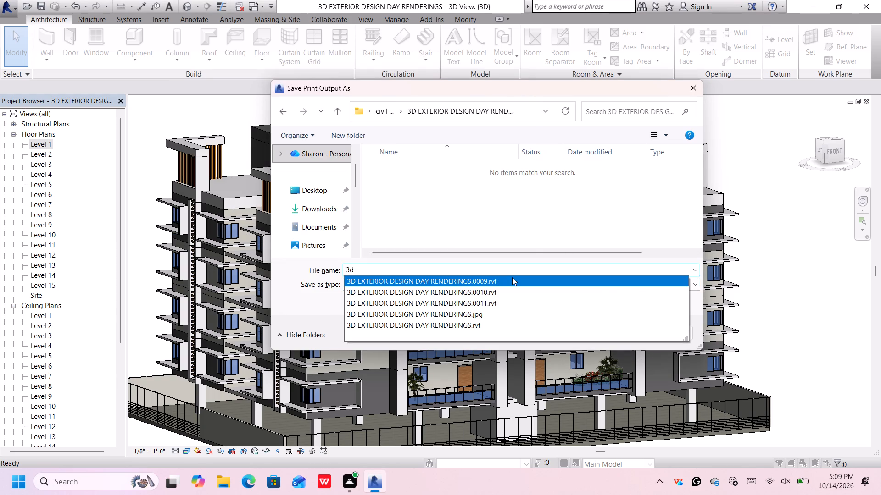
left_click(515, 272)
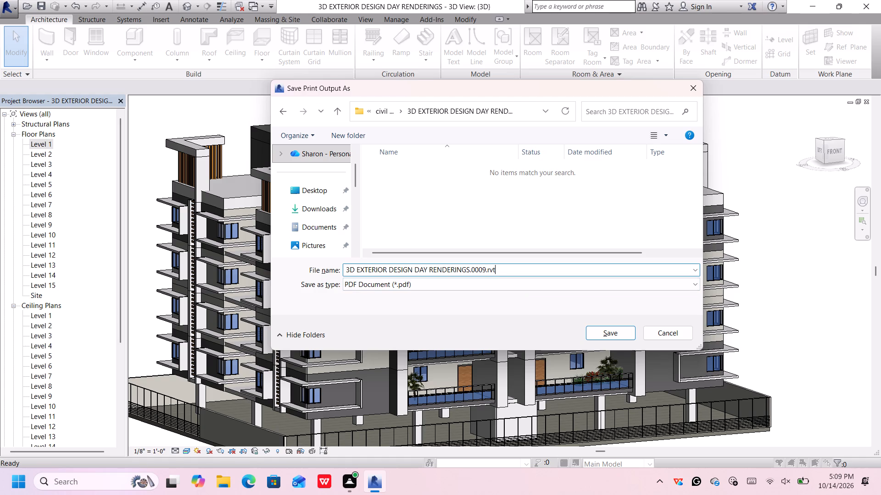
key("BackSpace")
key("BackSpace")
key("BackSpace")
key("BackSpace")
key("BackSpace")
key("BackSpace")
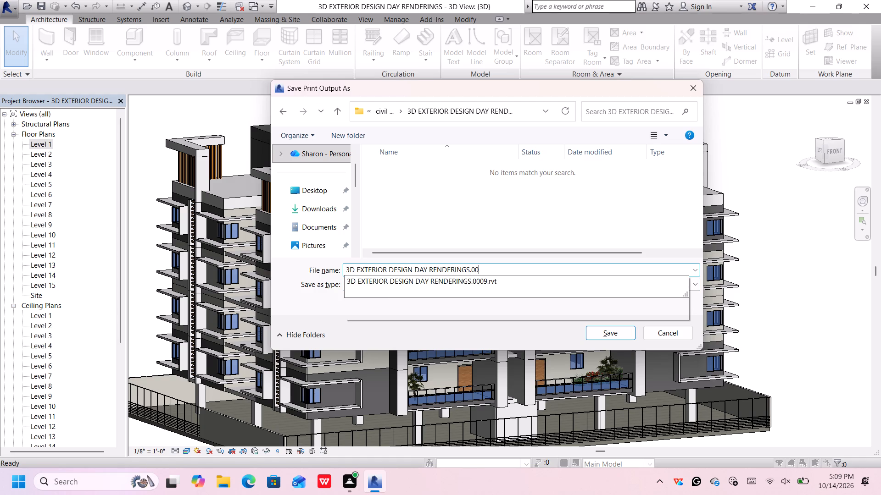
key("BackSpace")
key("BackSpace")
key("BackSpace")
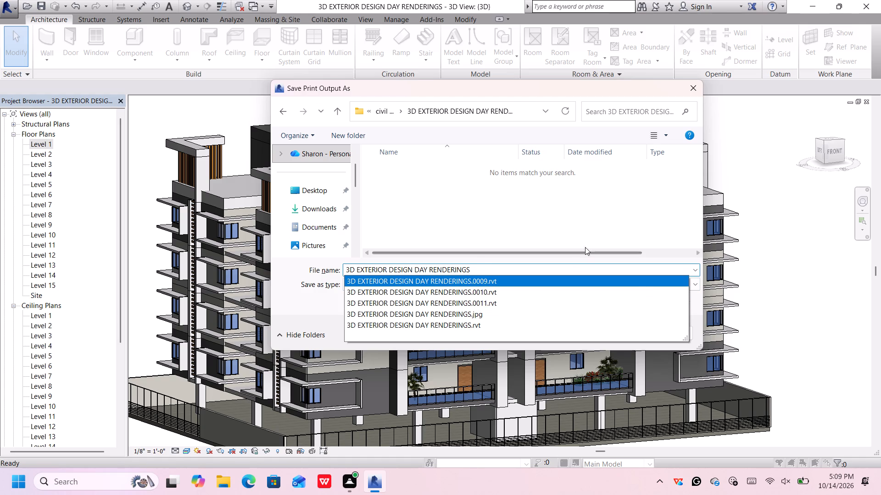
left_click(598, 225)
left_click(605, 334)
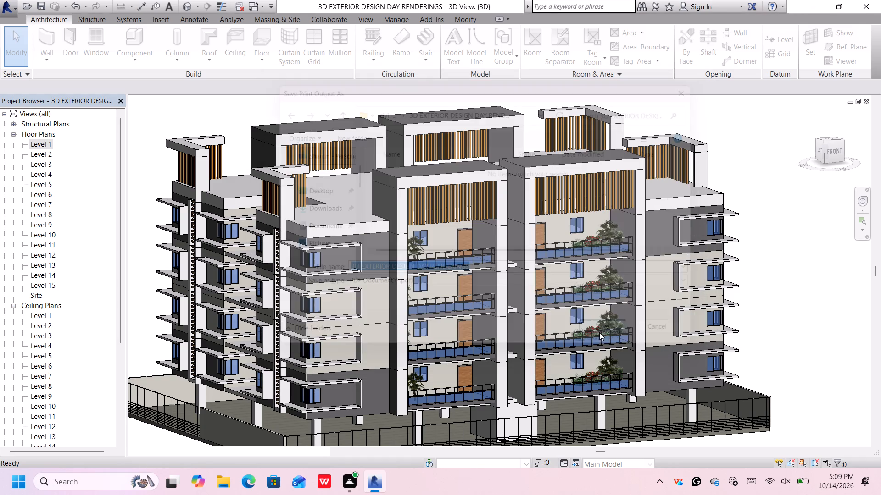